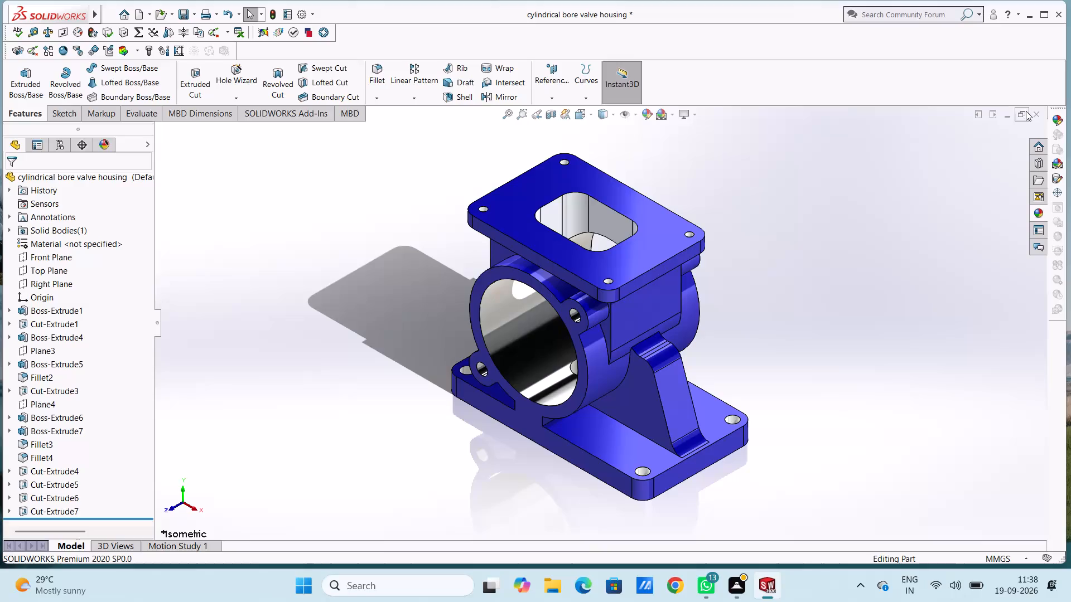
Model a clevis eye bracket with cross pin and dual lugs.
Close the cylindrical bore valve housing part, saving all modified documents.
click(1033, 117)
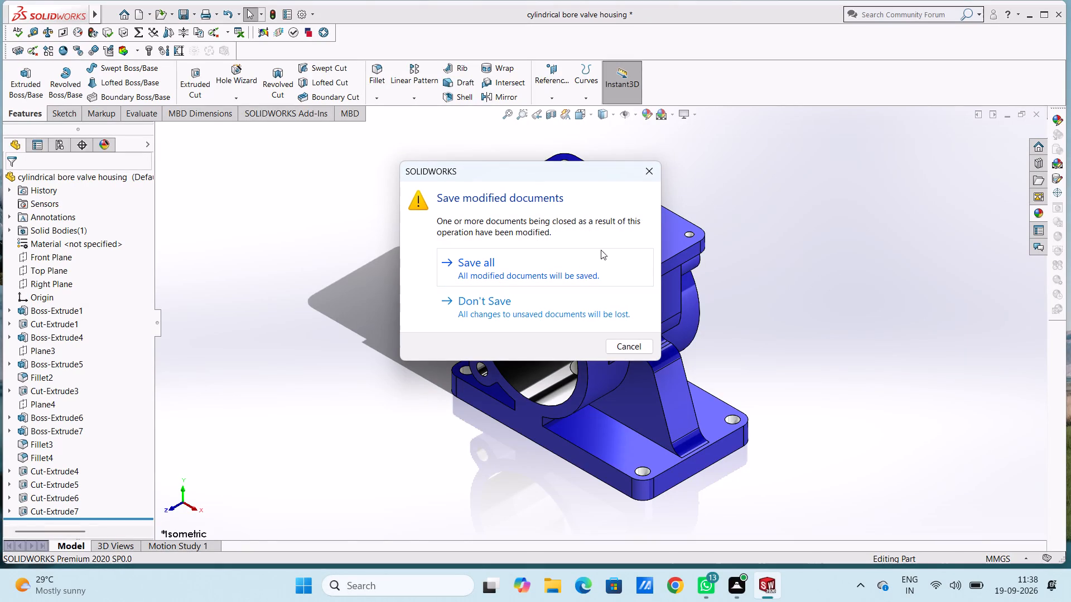
click(520, 271)
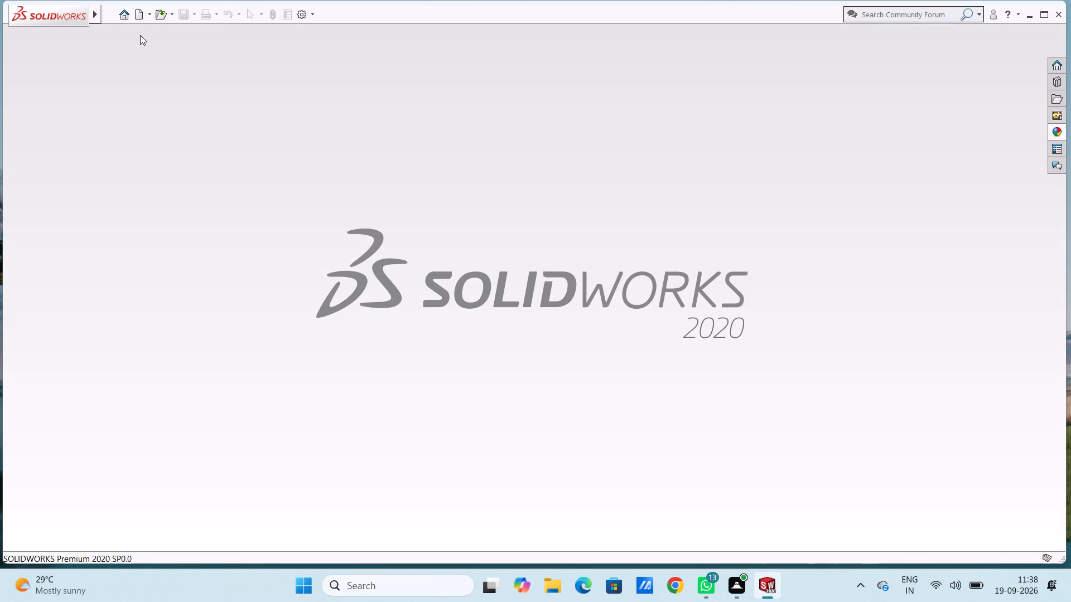
Create a new part document.
click(139, 14)
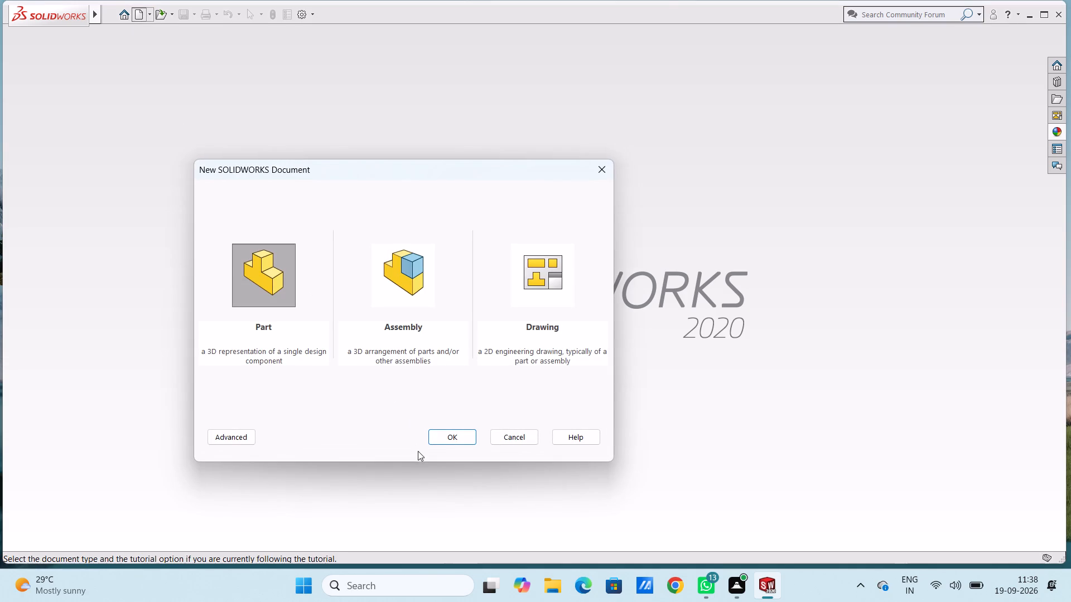
click(439, 434)
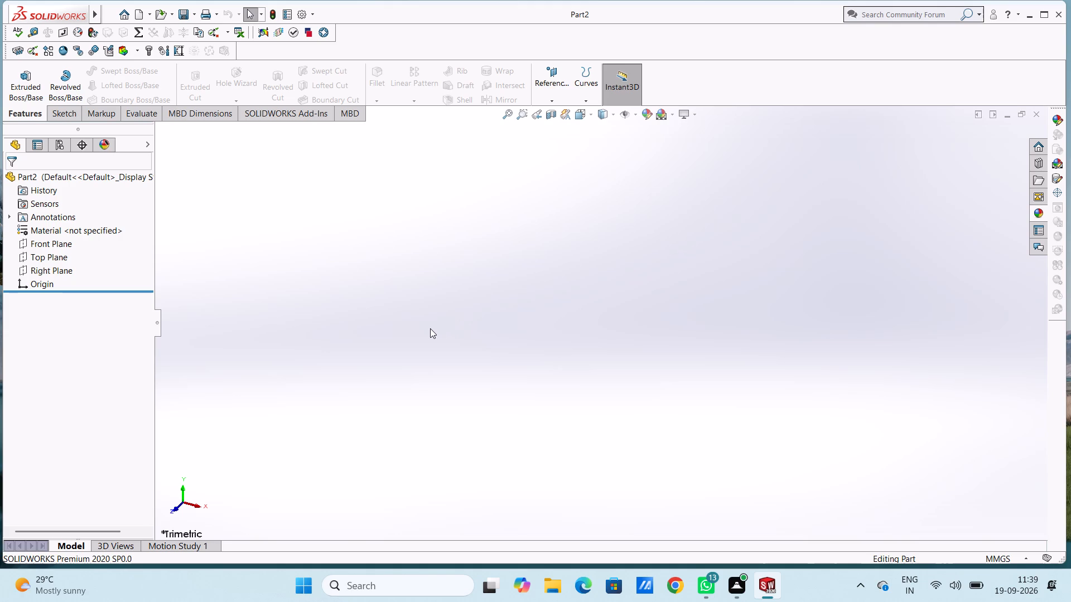
Sketch a center rectangle at the origin on the Top Plane, 80 mm high and 160 mm wide.
click(56, 260)
click(69, 245)
click(331, 217)
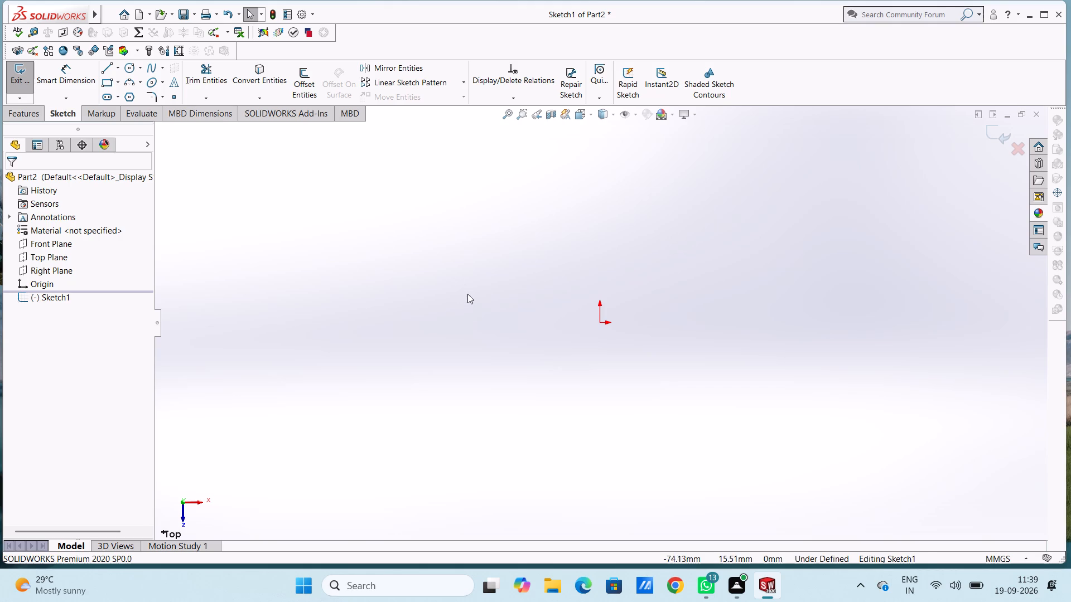
click(115, 82)
click(121, 111)
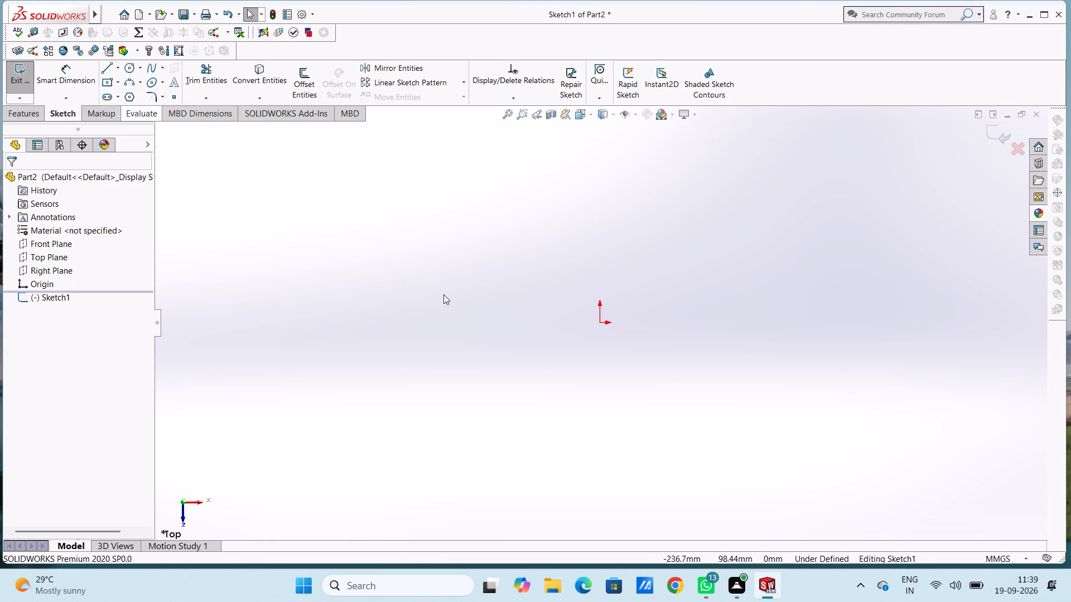
click(601, 323)
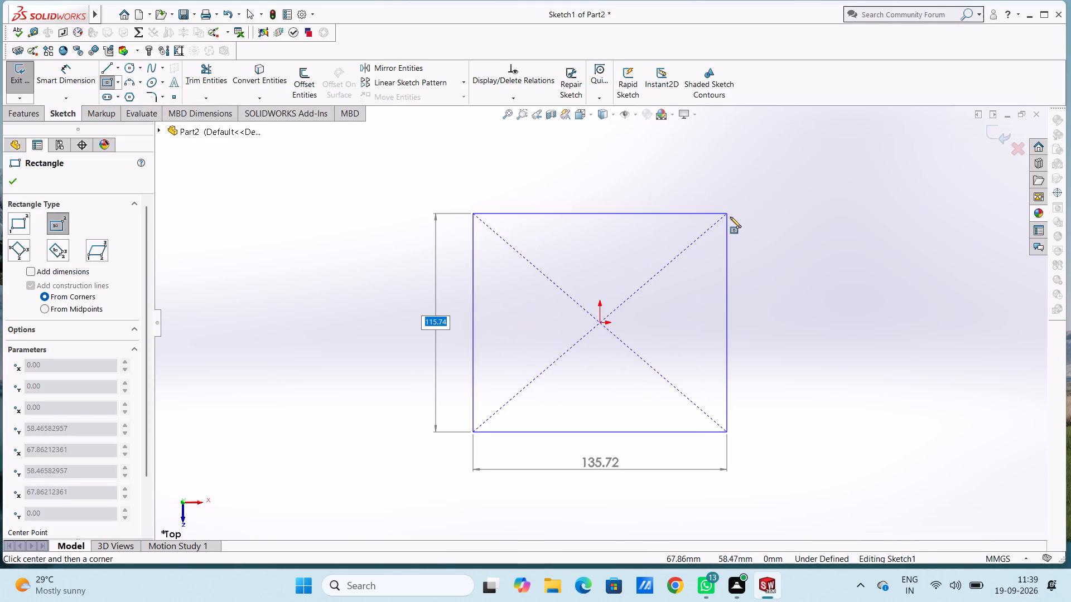
text(80)
key(Return)
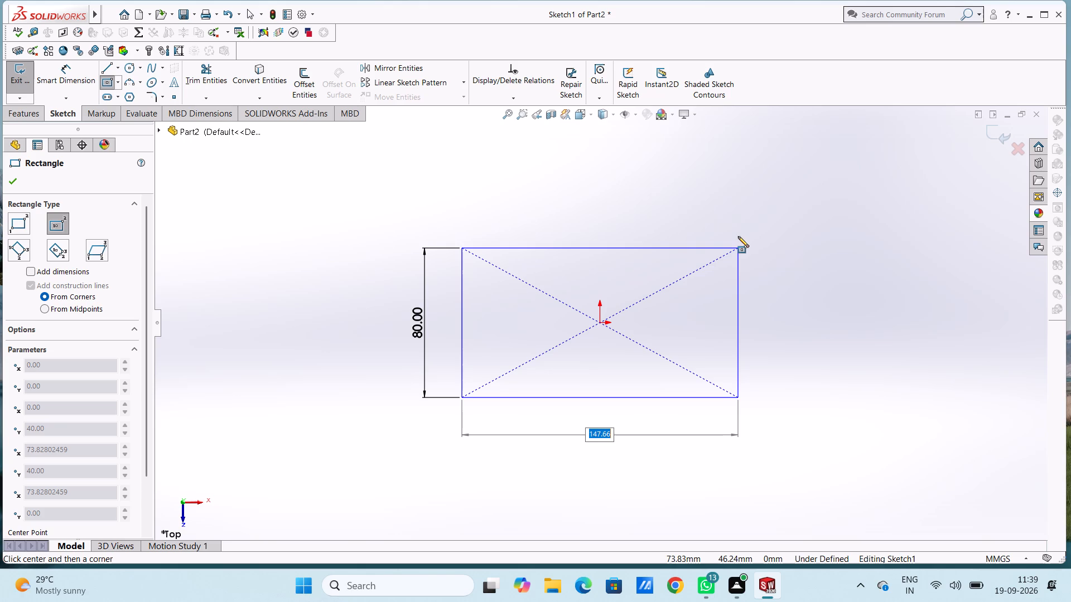
text(160)
key(Return)
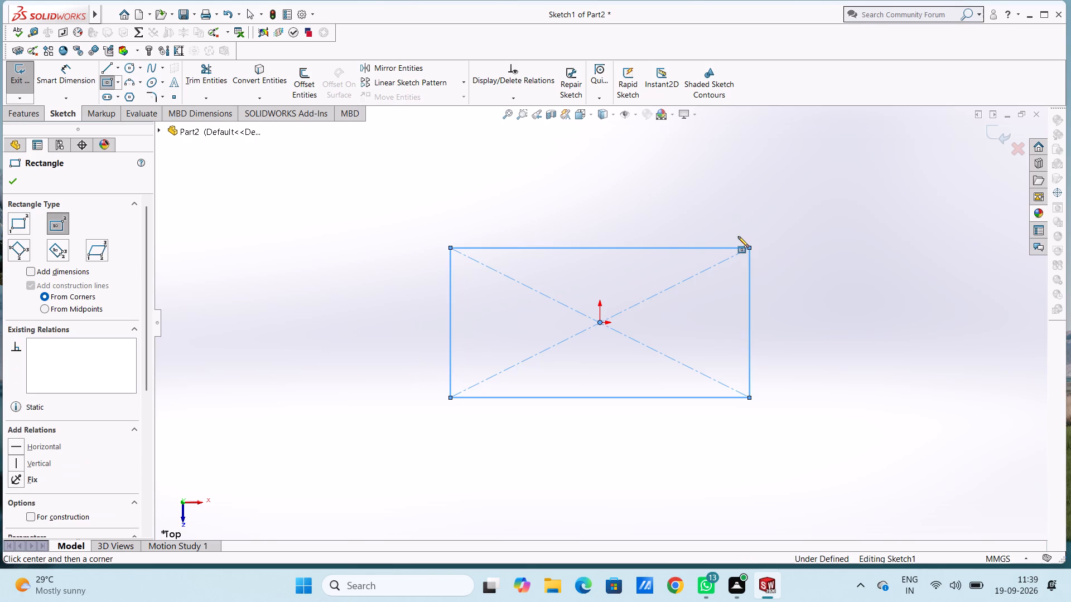
key(Escape)
key(Escape)
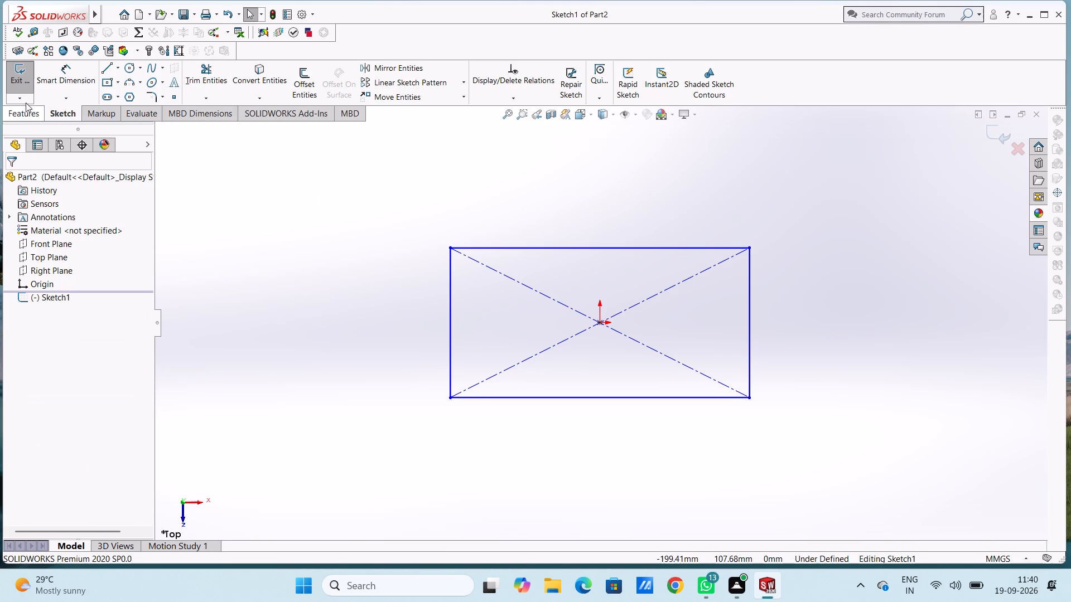
Dimension the rectangle's top edge at 120 mm and its vertical side at 80 mm.
click(47, 80)
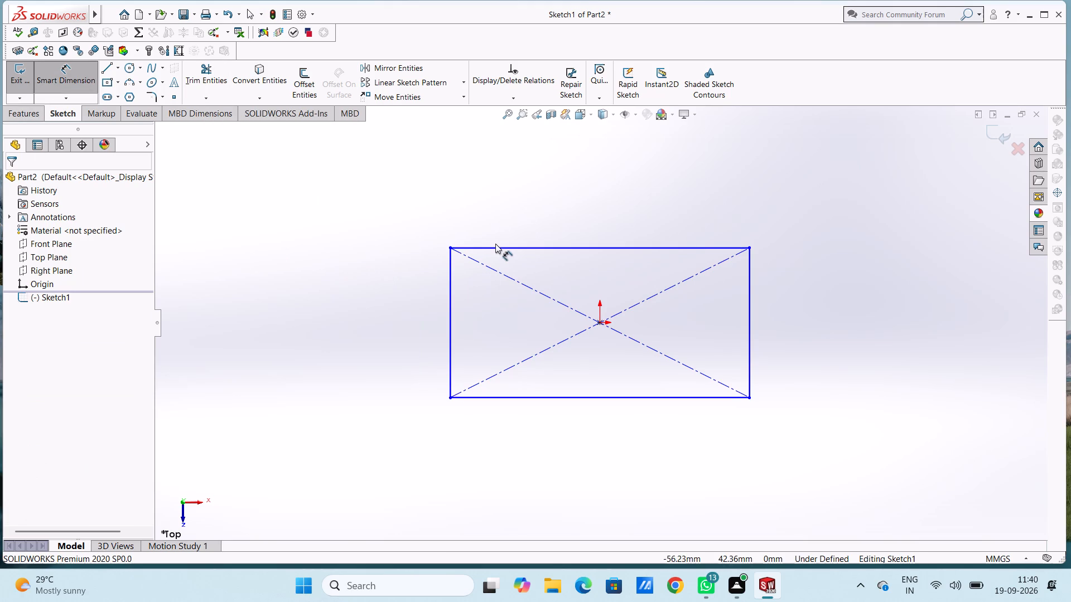
click(498, 246)
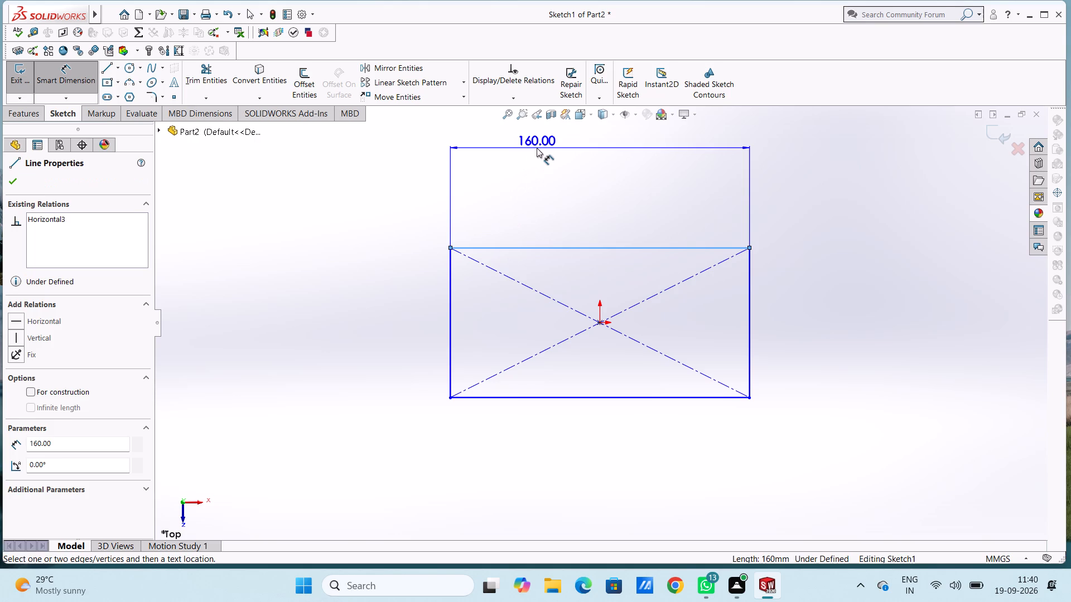
click(537, 148)
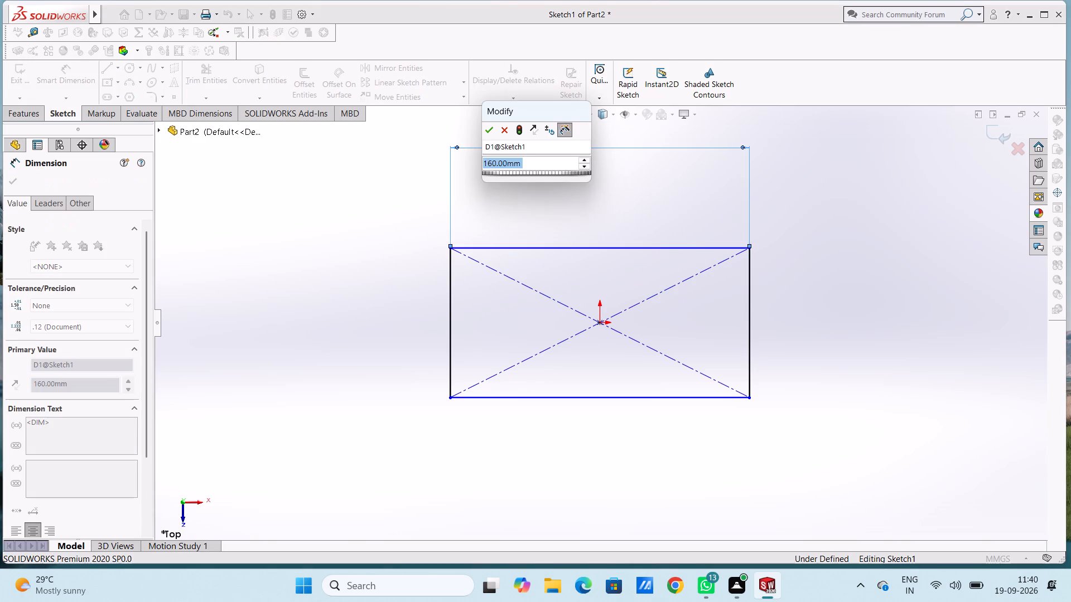
text(120)
key(Return)
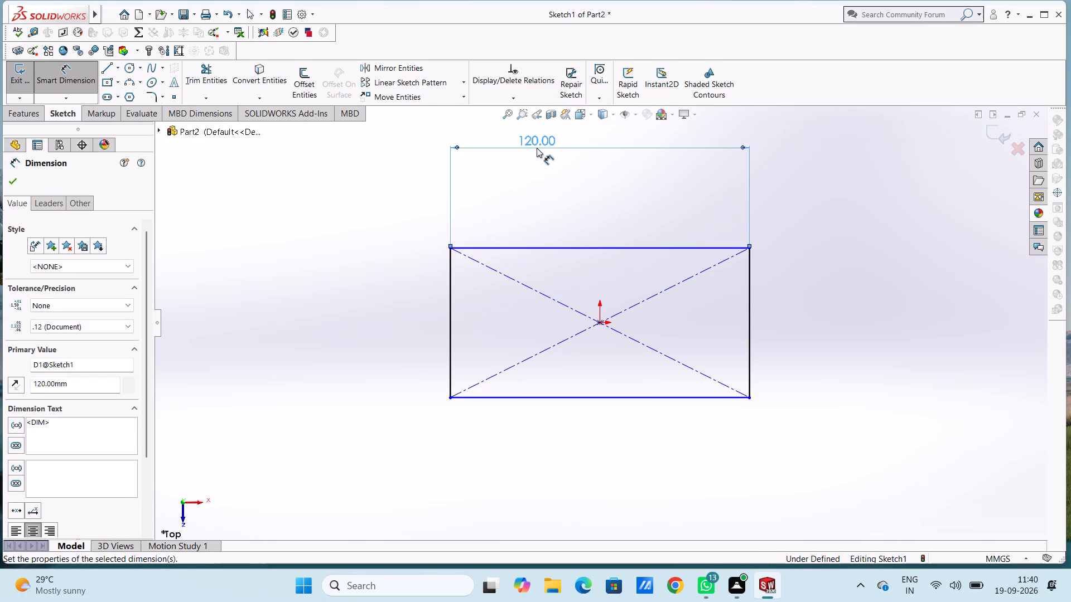
click(361, 261)
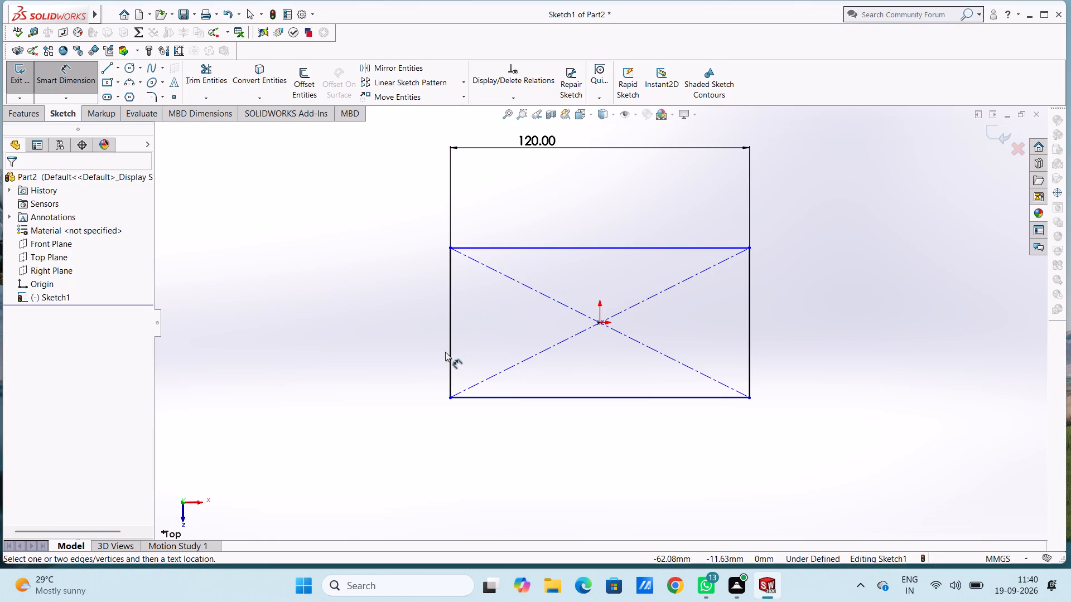
click(452, 356)
click(320, 353)
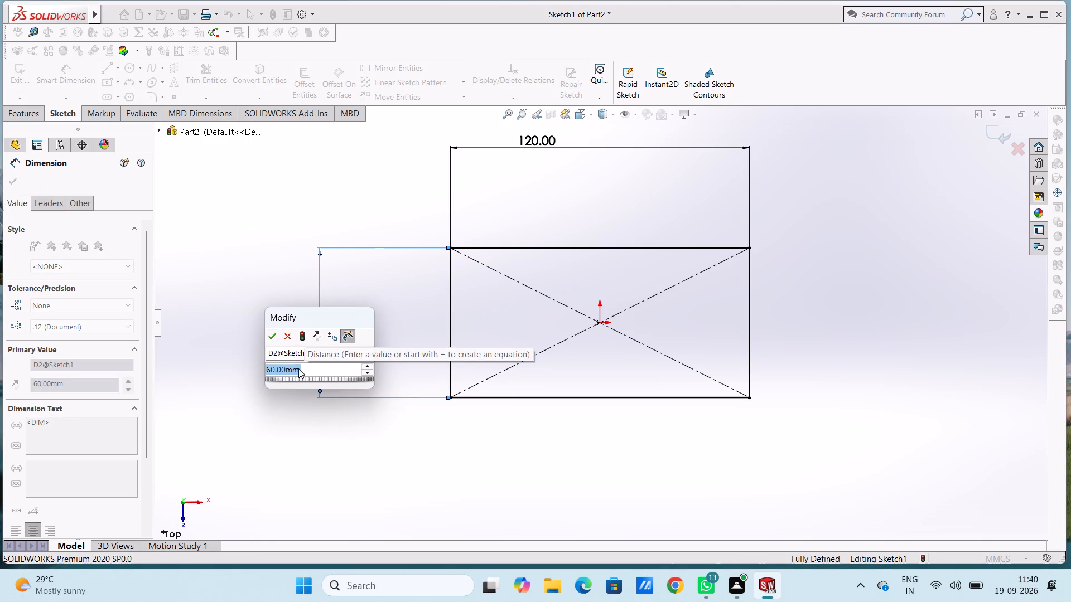
text(80)
key(Return)
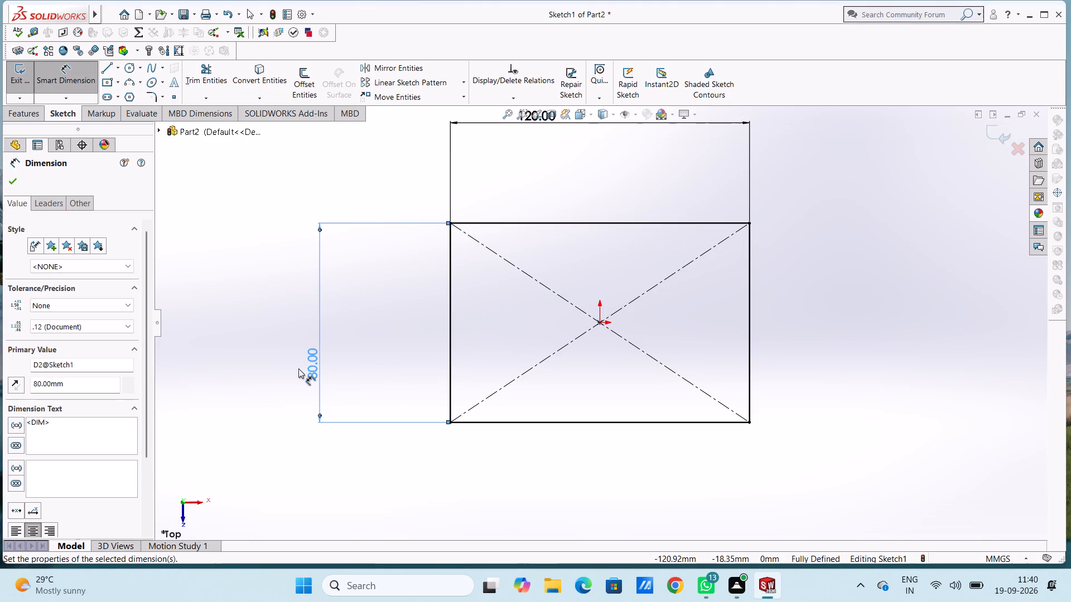
click(346, 320)
scroll(346, 320, up, 2)
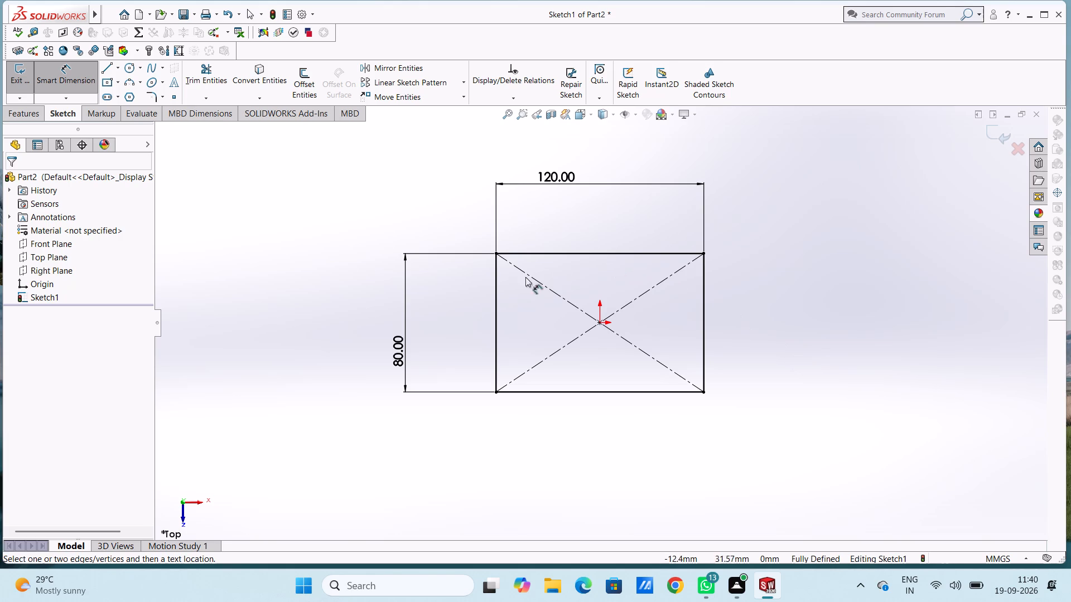
click(66, 81)
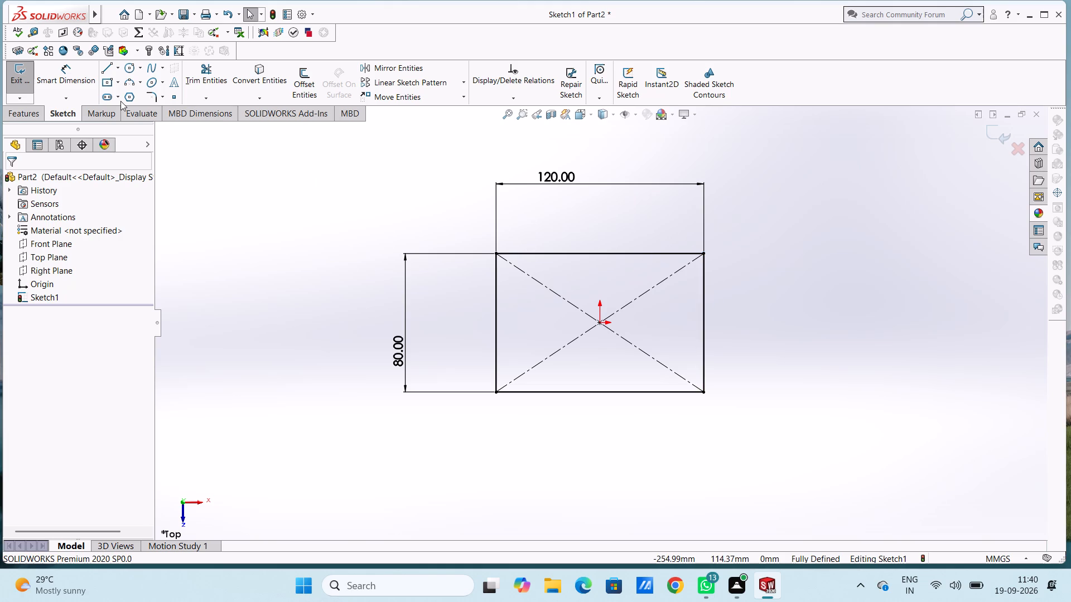
Draw two concentric circles of 5 mm and 15 mm radius below the rectangle, centred at about X 47, Y -81 mm.
click(128, 66)
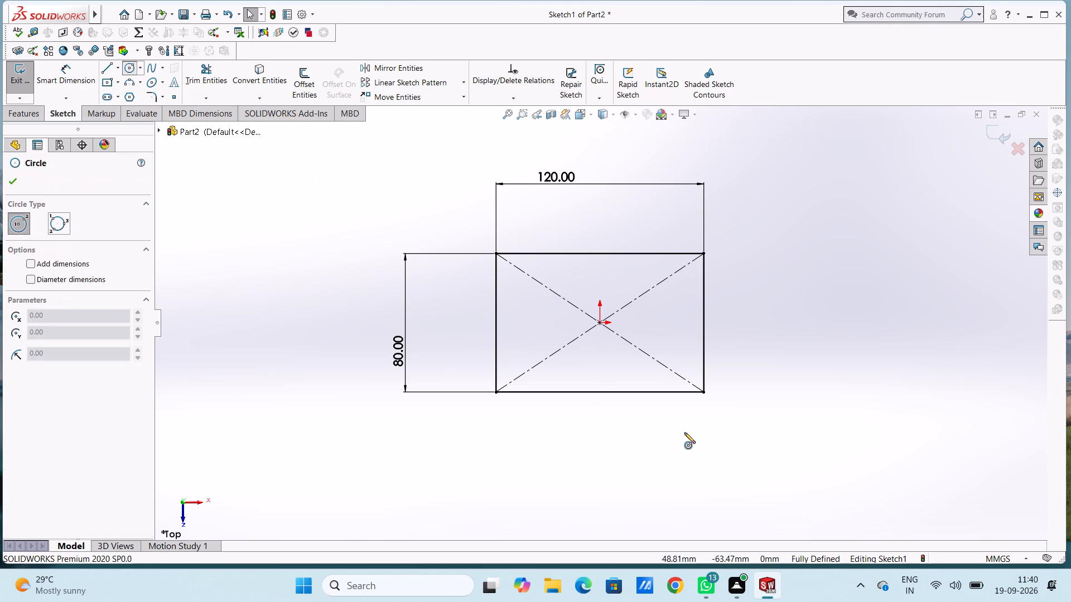
click(682, 463)
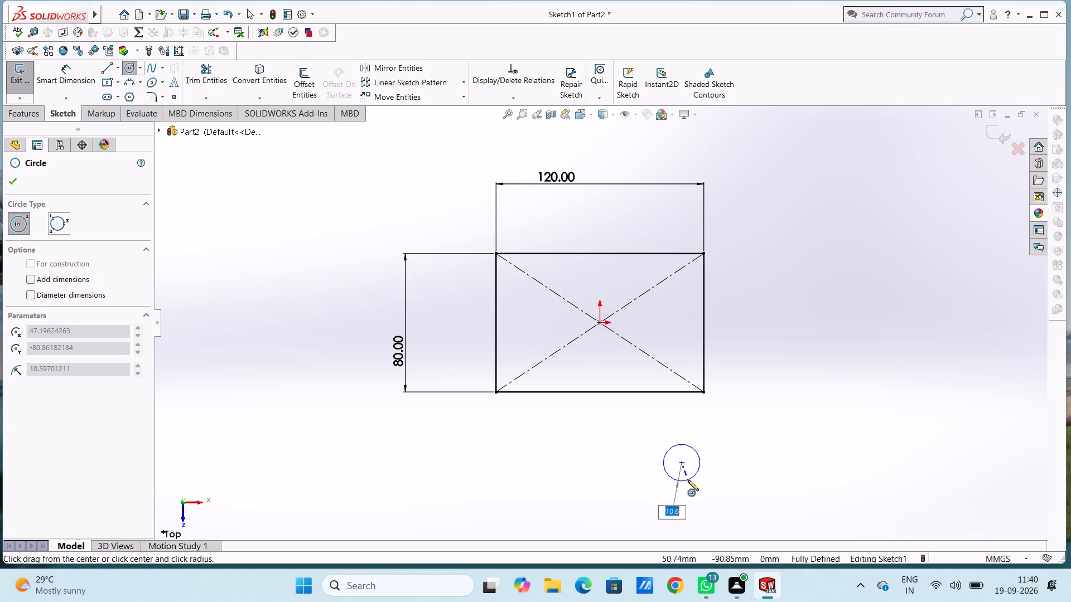
key(5)
key(Return)
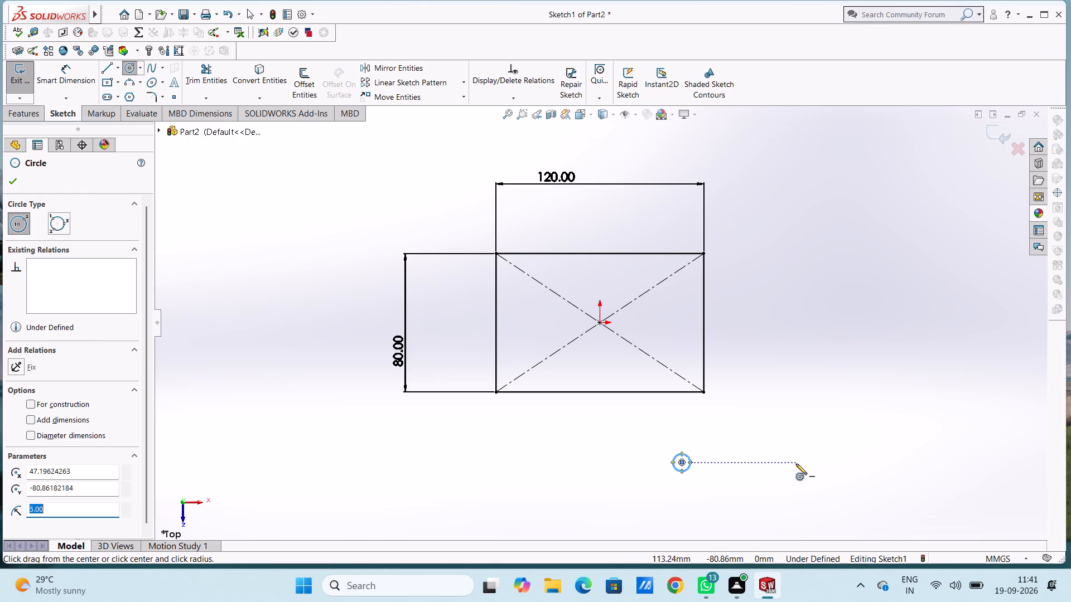
click(680, 462)
text(15)
key(Return)
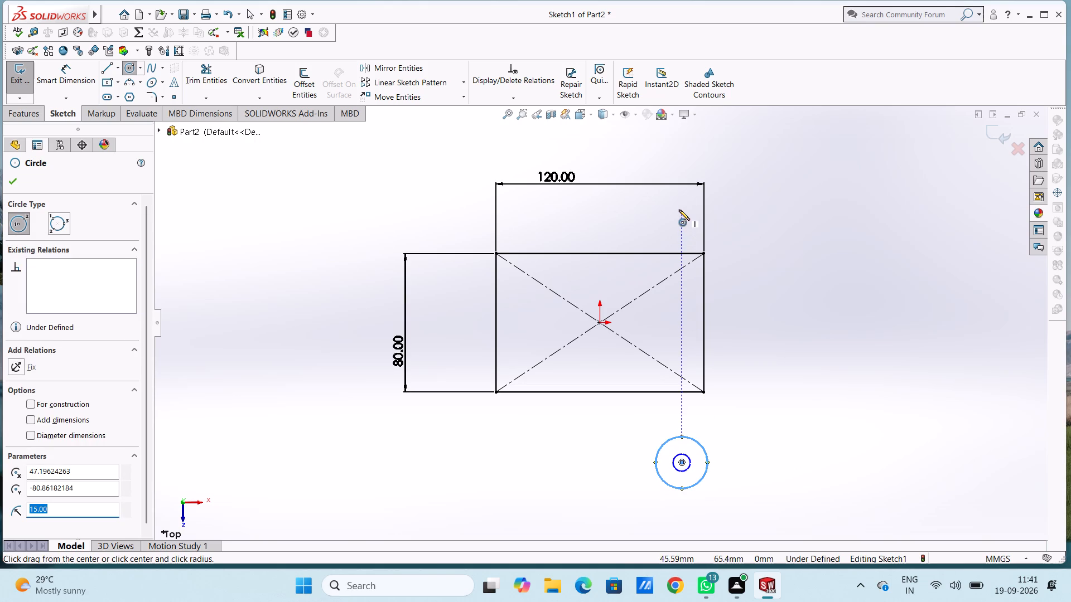
Draw two concentric circles of 5 mm and 15 mm radius above the rectangle, centred at about Y 67 mm and vertically aligned with the lower pair.
click(680, 207)
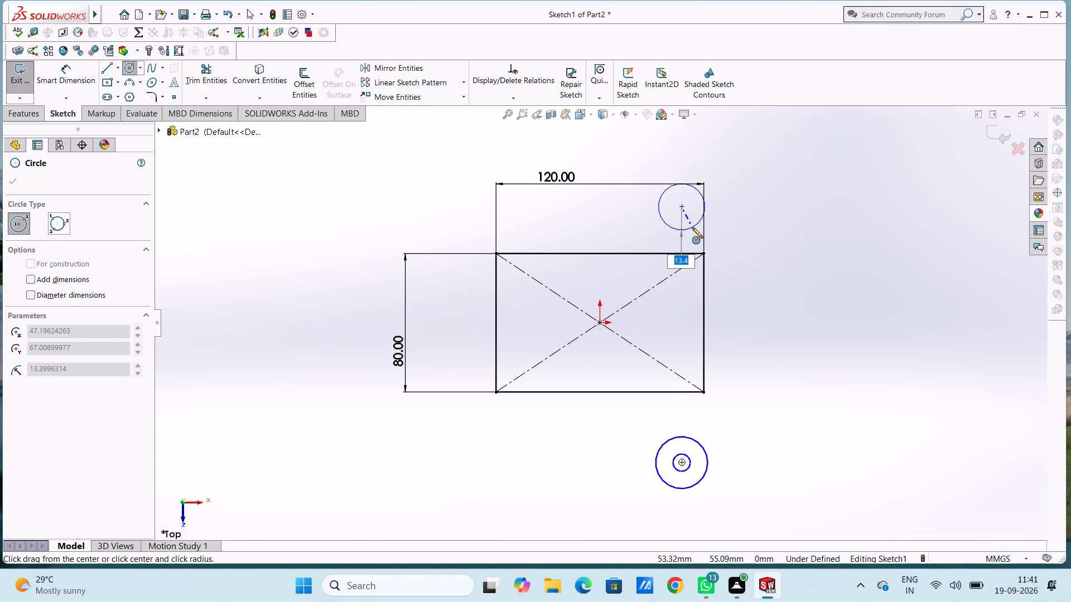
key(5)
key(Return)
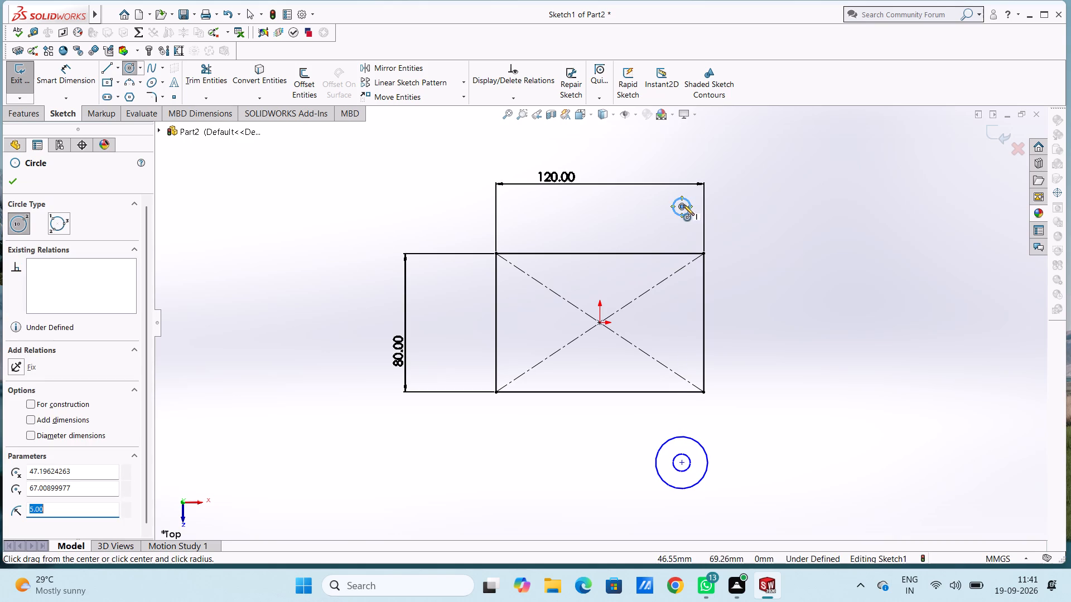
click(682, 205)
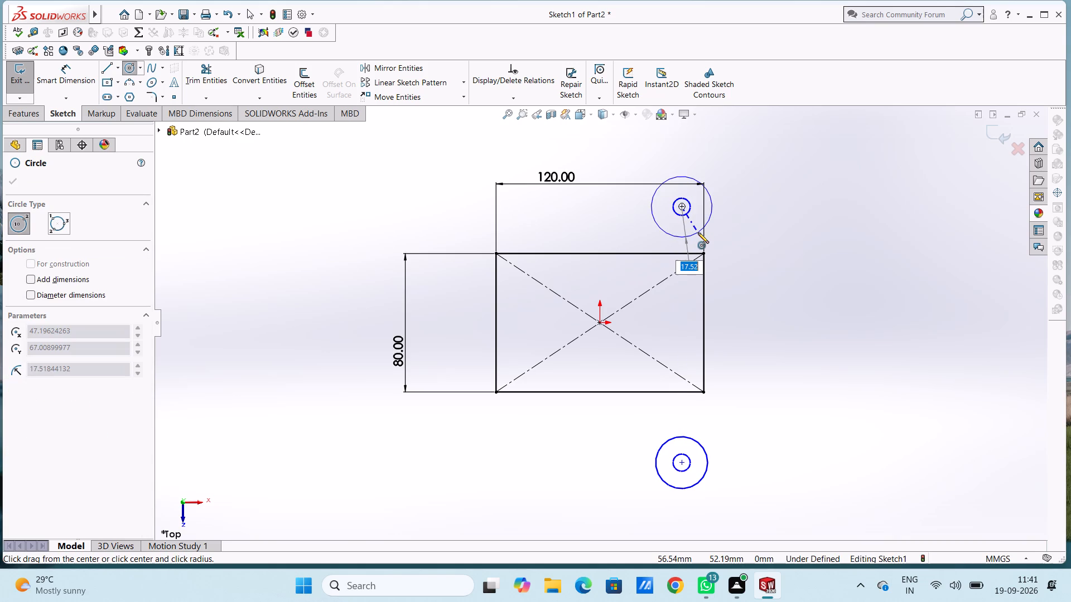
text(15)
key(Return)
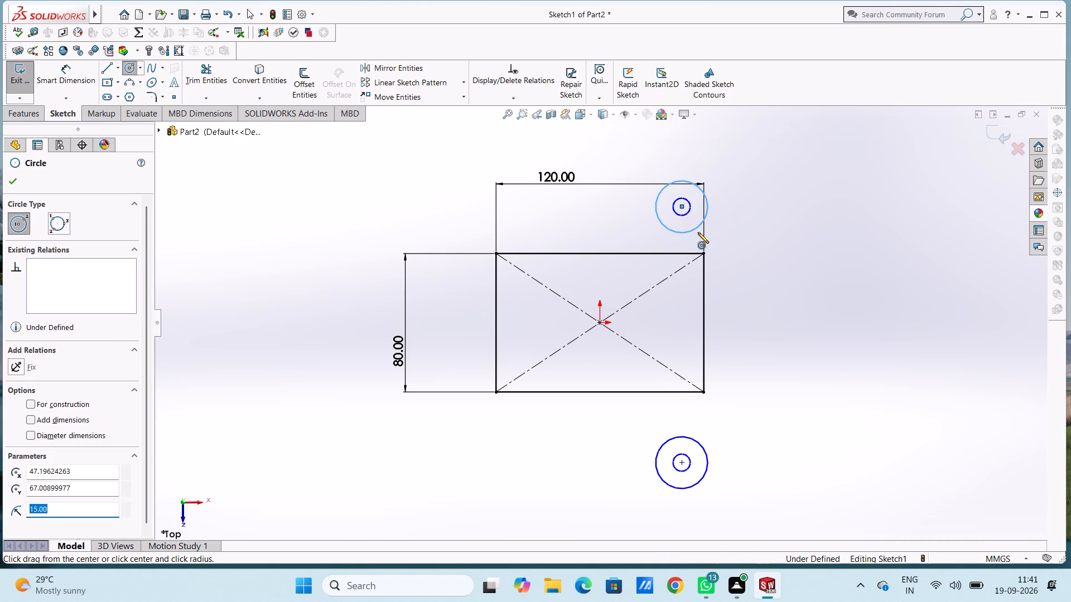
key(Escape)
key(Escape)
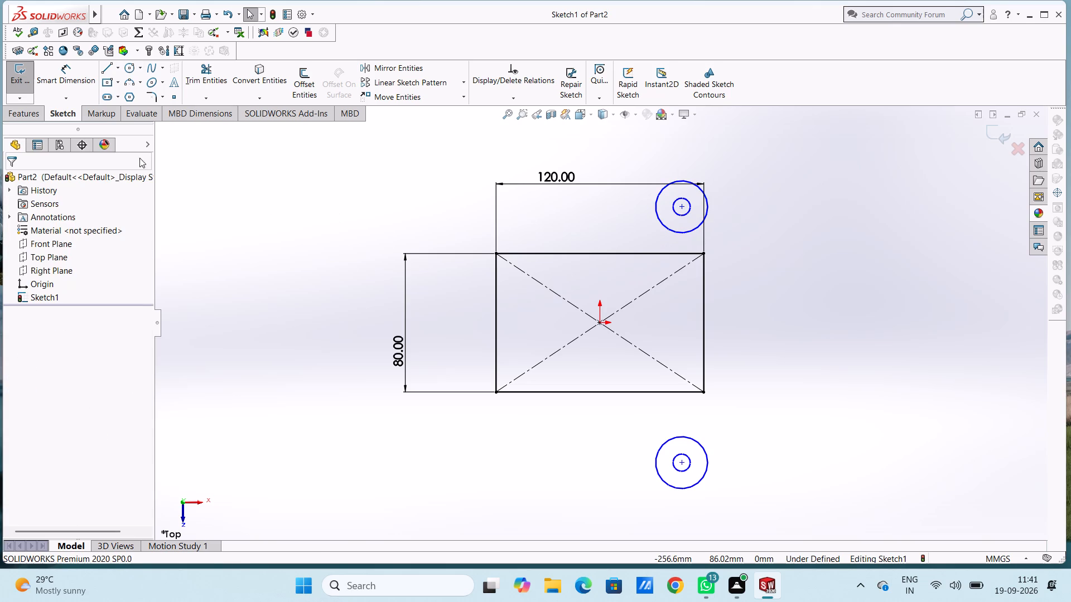
Add diameter dimensions to the outer and inner circles above the rectangle, keeping their drawn sizes.
click(71, 75)
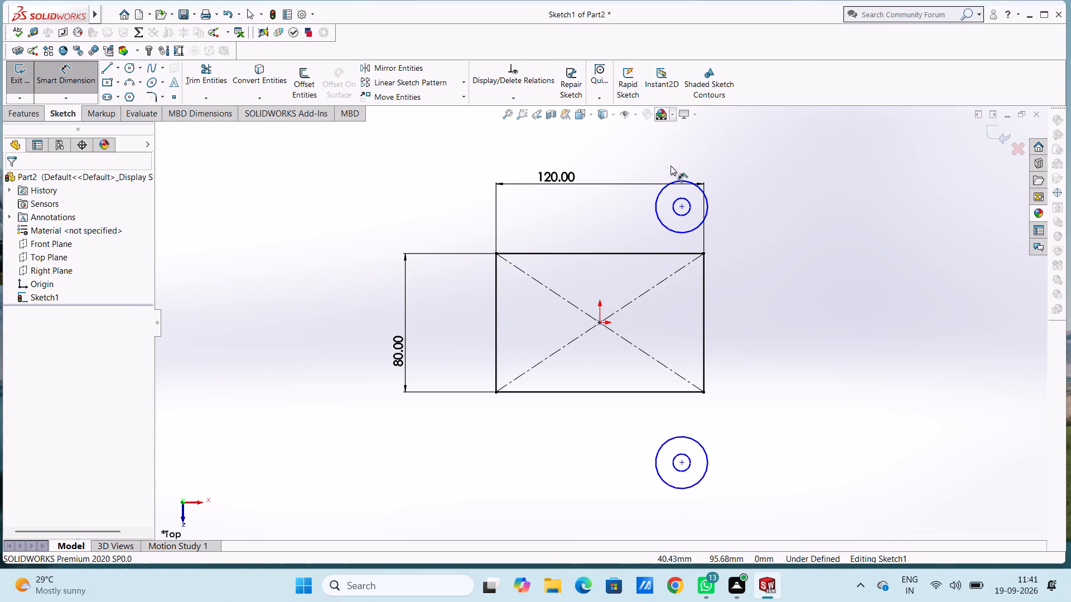
click(680, 181)
click(882, 156)
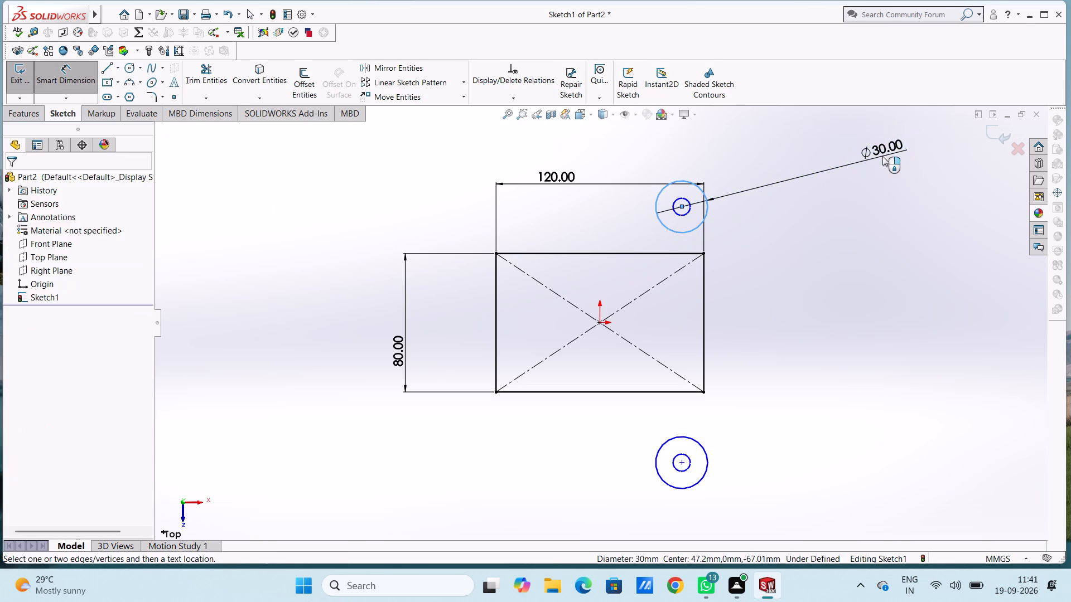
click(834, 143)
click(774, 144)
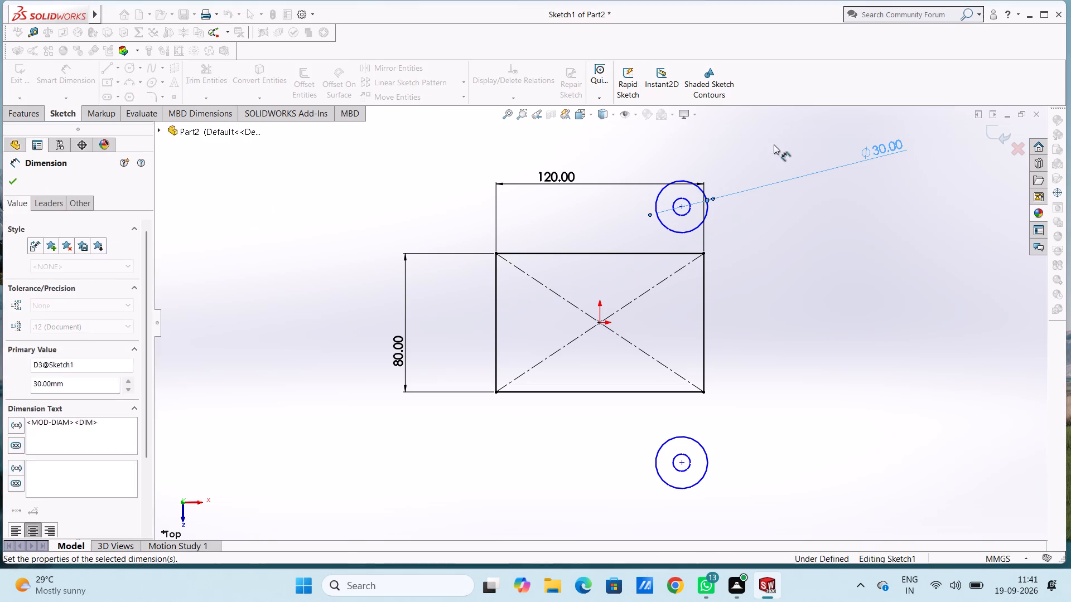
click(687, 201)
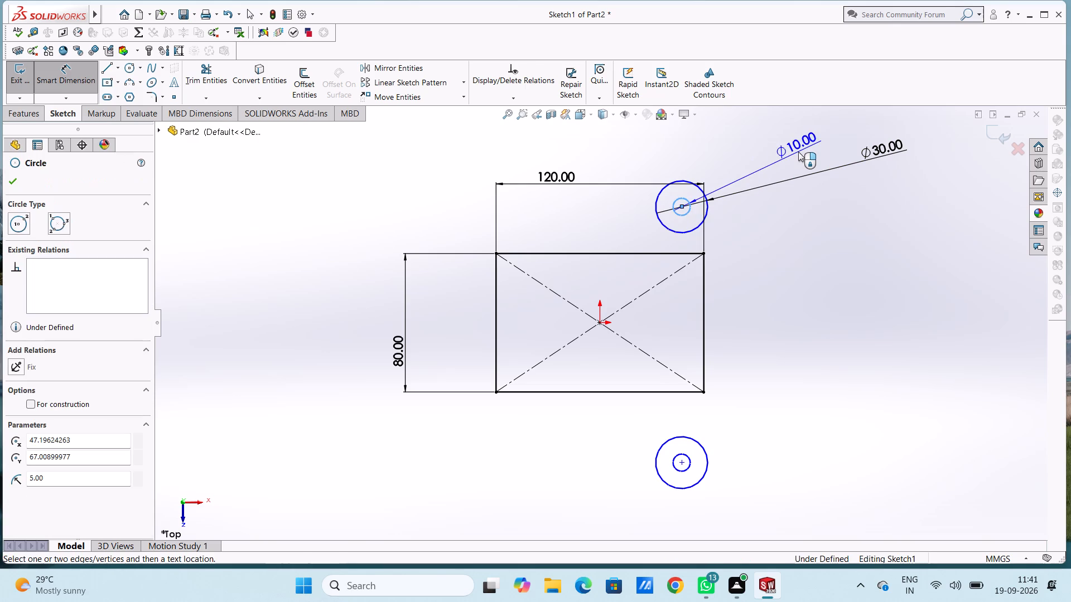
click(798, 152)
click(751, 142)
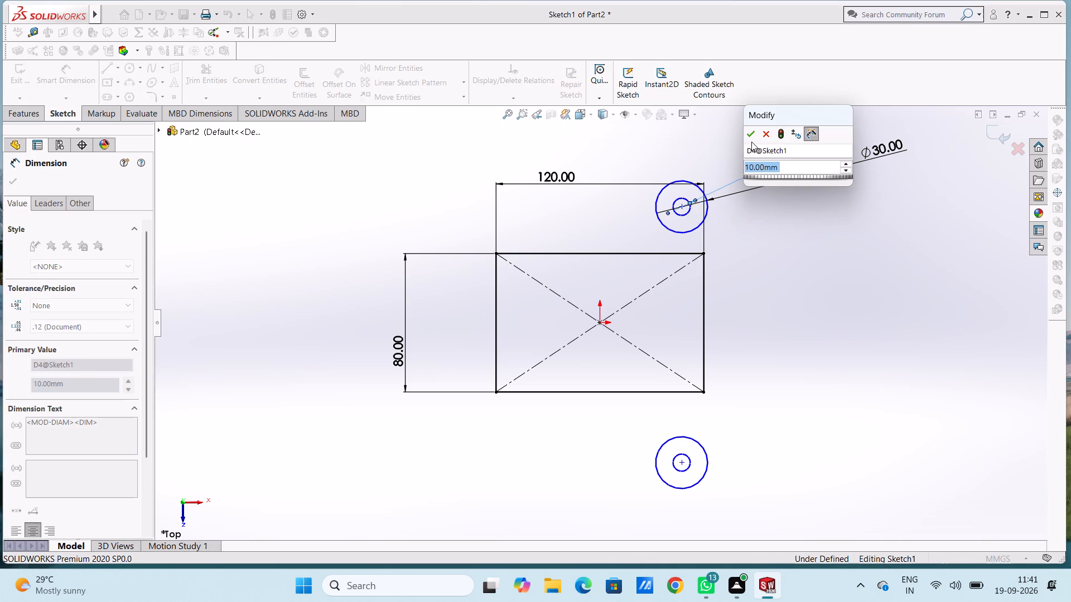
click(751, 140)
click(730, 150)
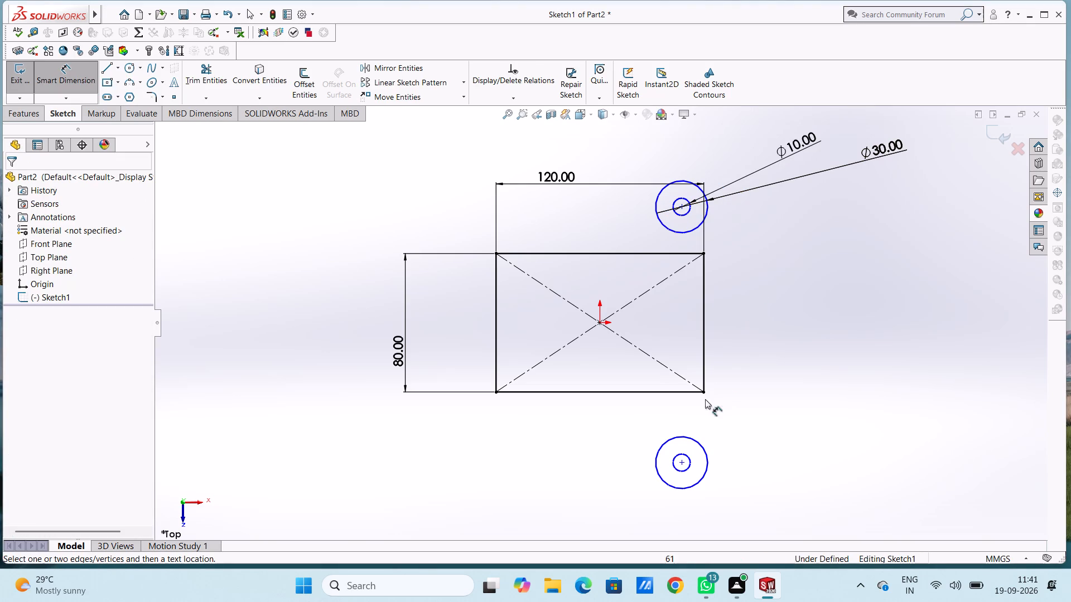
Add diameter dimensions to the outer and inner circles below the rectangle, keeping their drawn sizes of 30 mm and 10 mm.
click(701, 446)
click(855, 365)
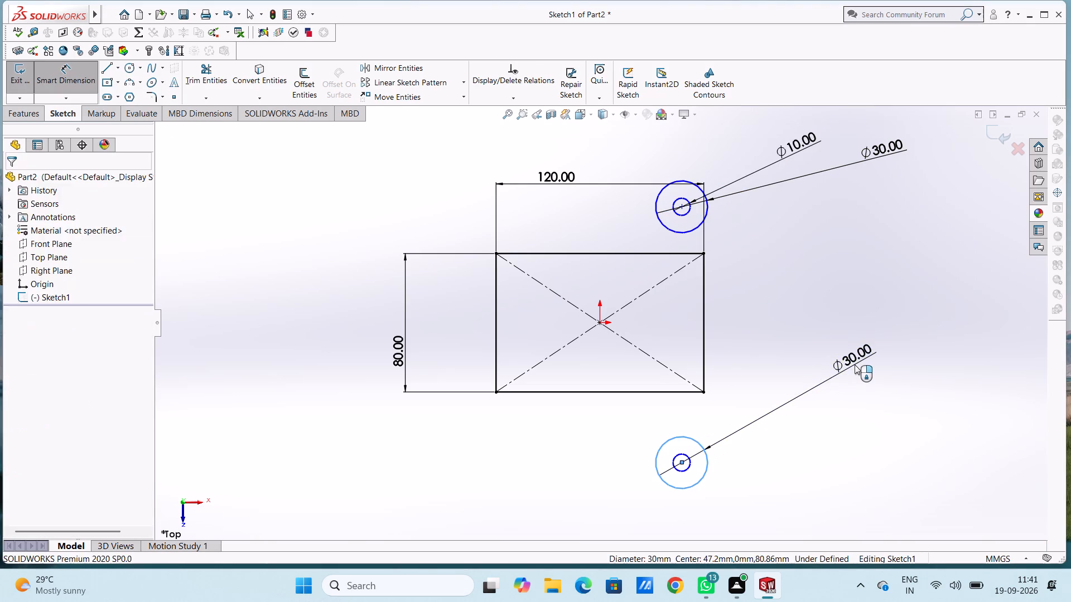
click(807, 344)
click(784, 313)
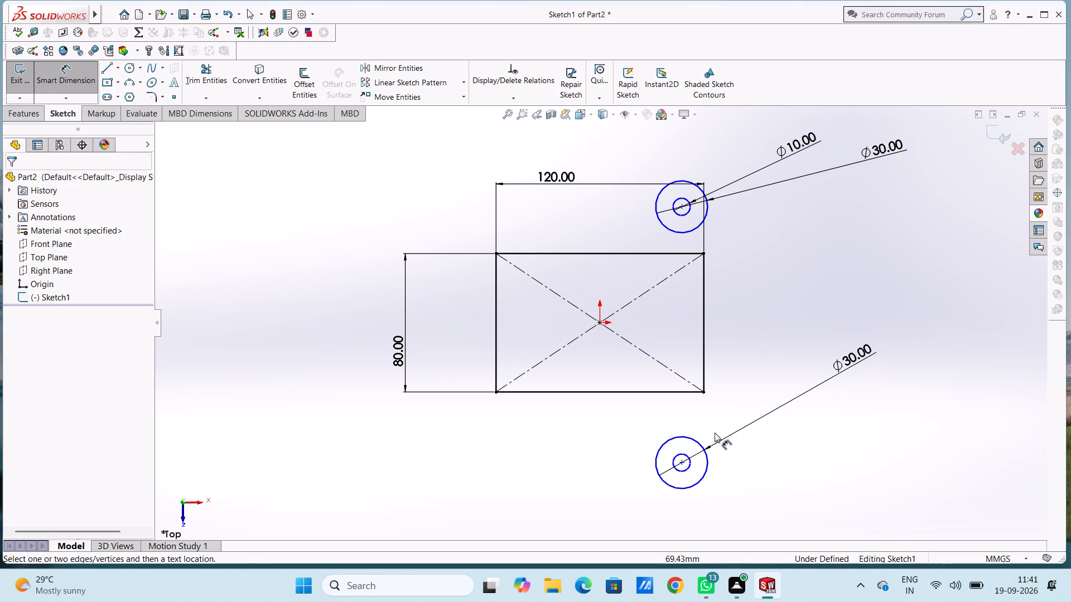
click(686, 457)
click(819, 310)
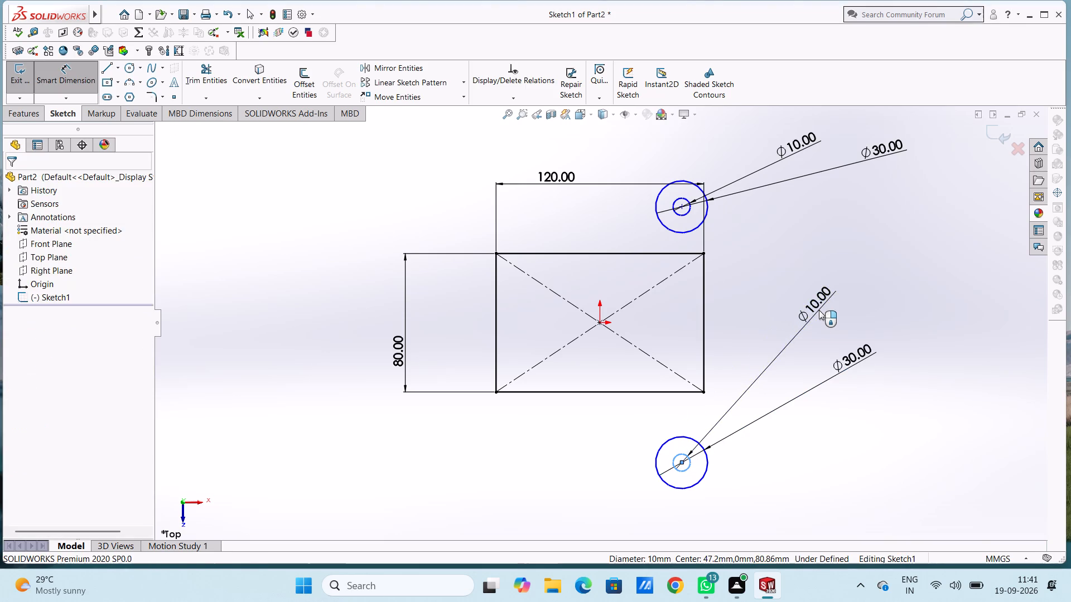
click(775, 296)
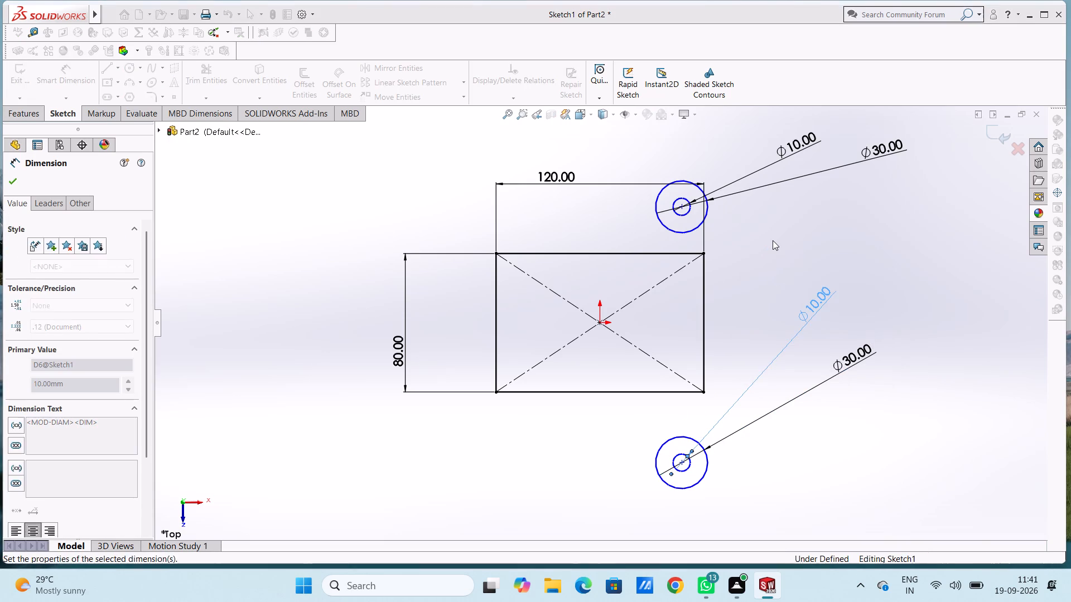
click(773, 240)
key(Escape)
key(Escape)
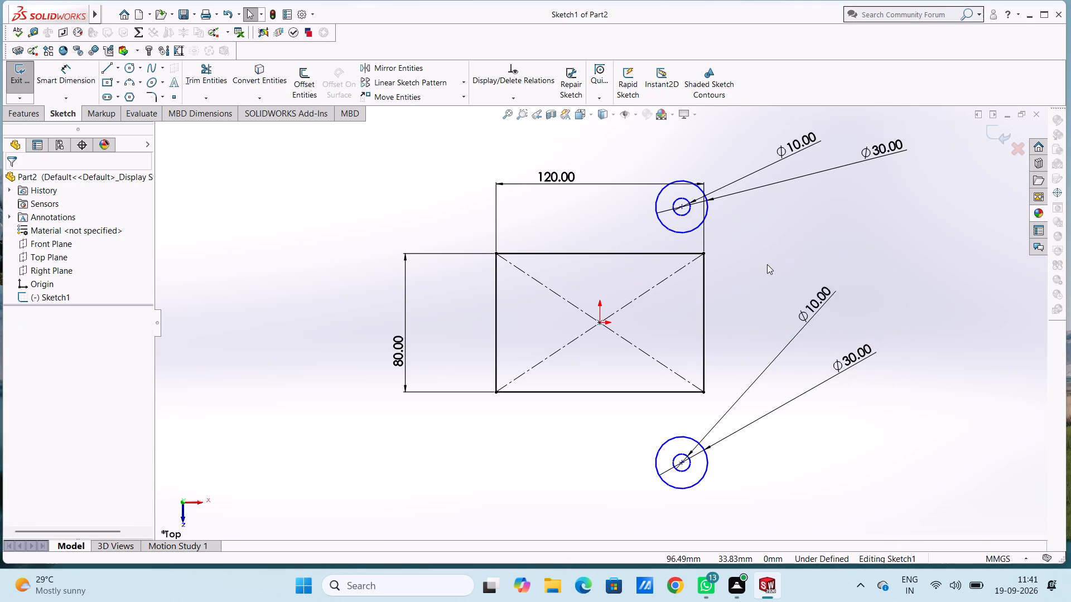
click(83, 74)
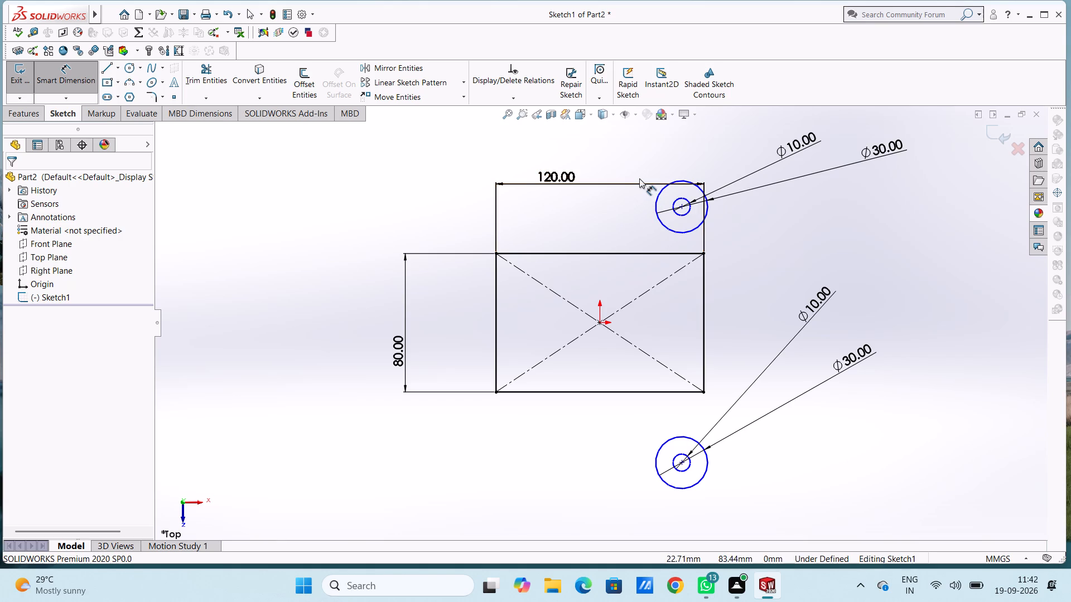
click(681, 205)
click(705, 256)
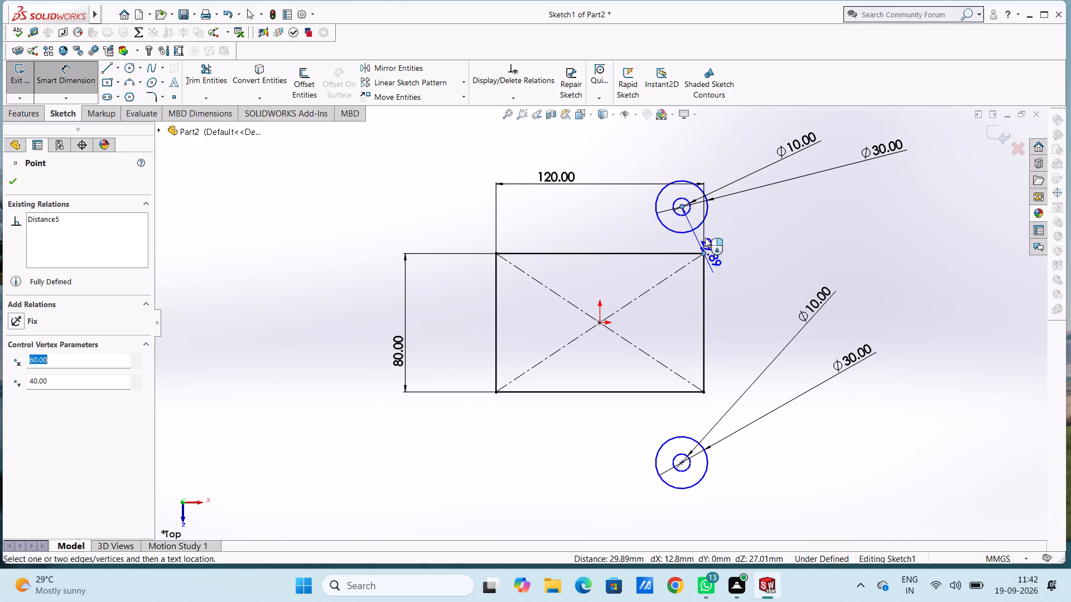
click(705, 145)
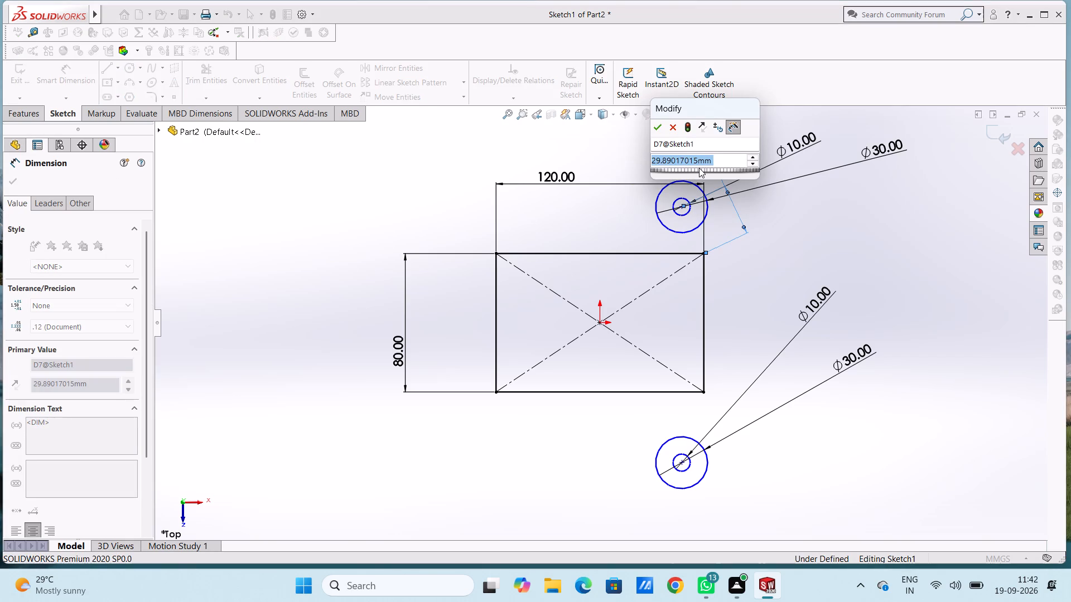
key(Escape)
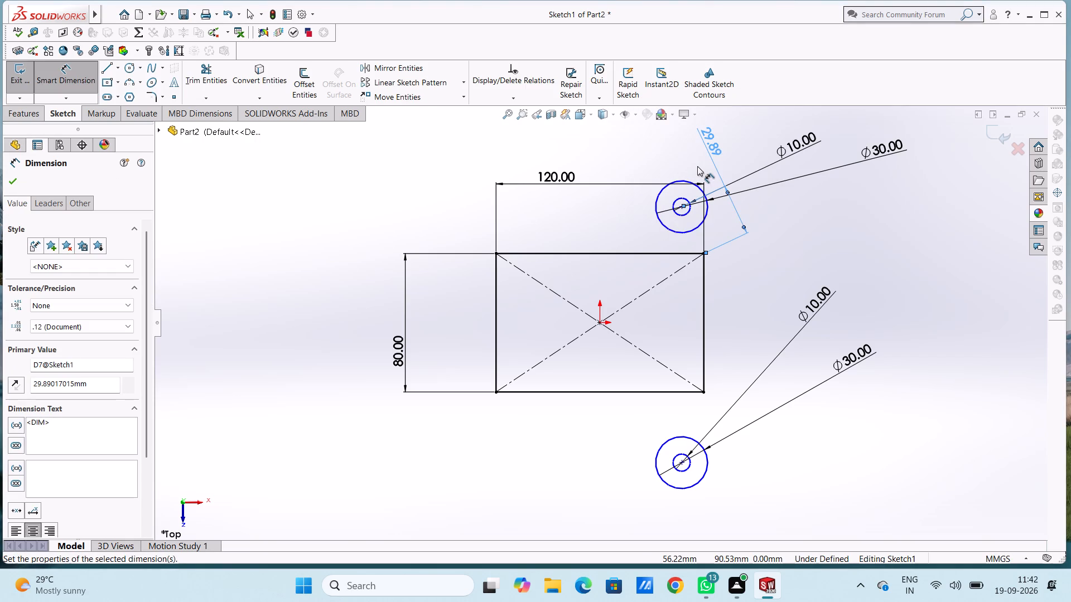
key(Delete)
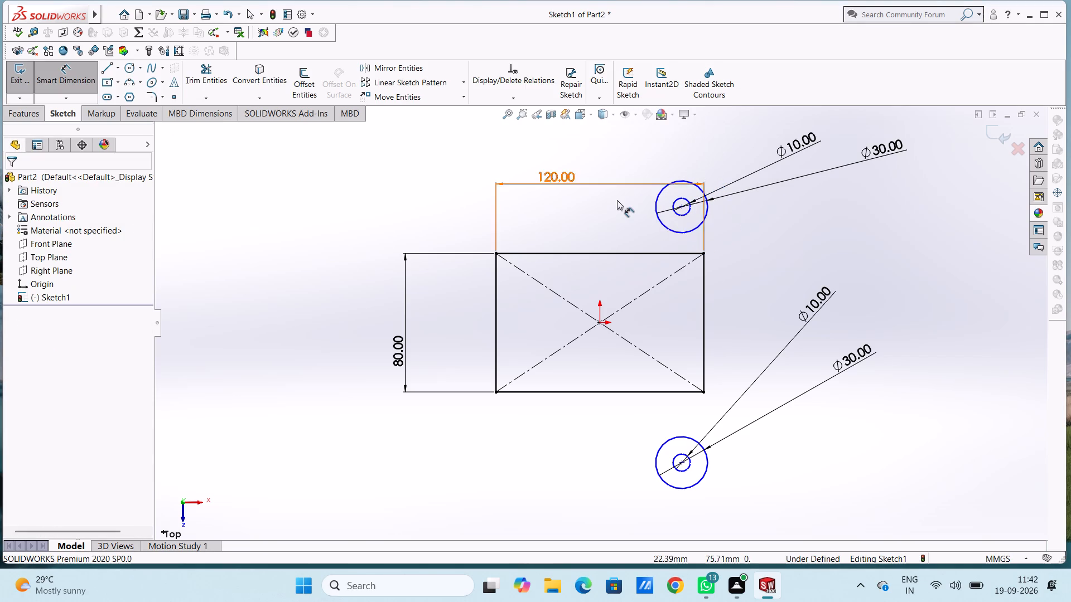
Dimension the horizontal distance between the upper circles' centre and the rectangle's upper-right corner at 15 mm.
click(681, 206)
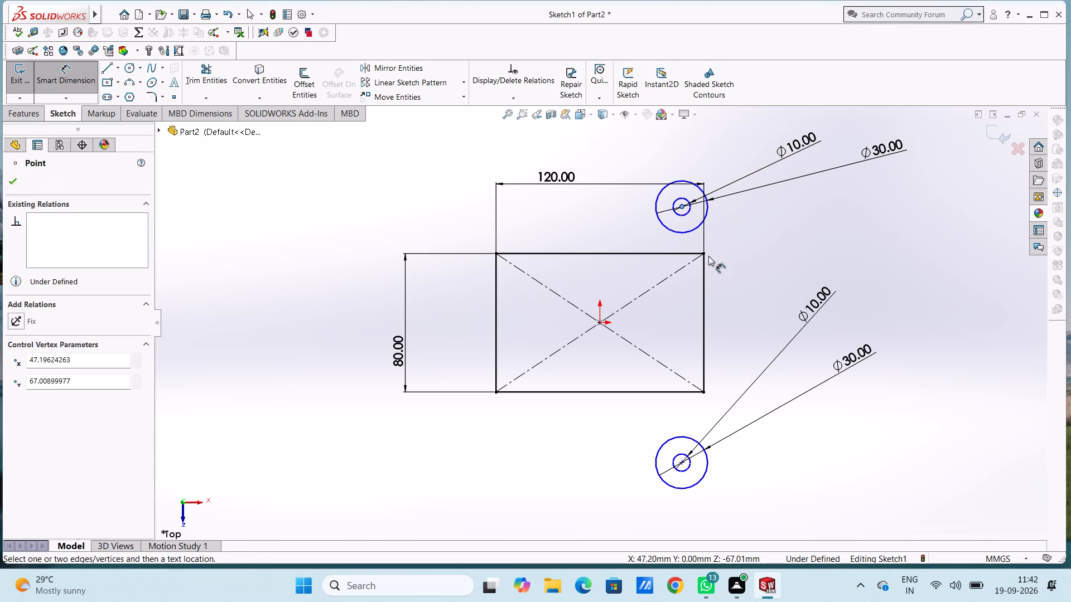
click(705, 255)
click(693, 141)
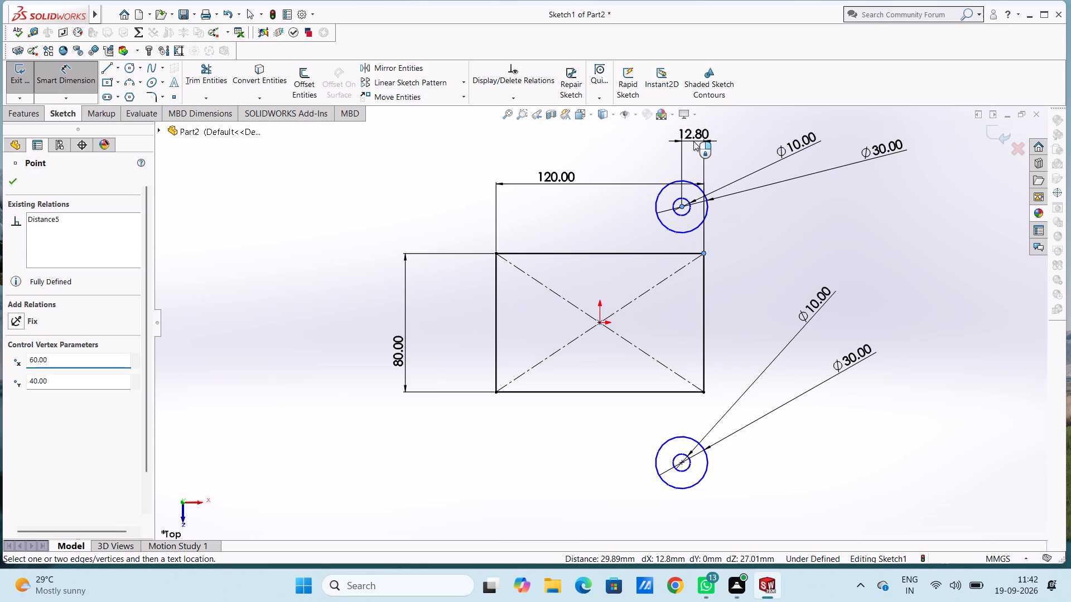
text(15)
key(Return)
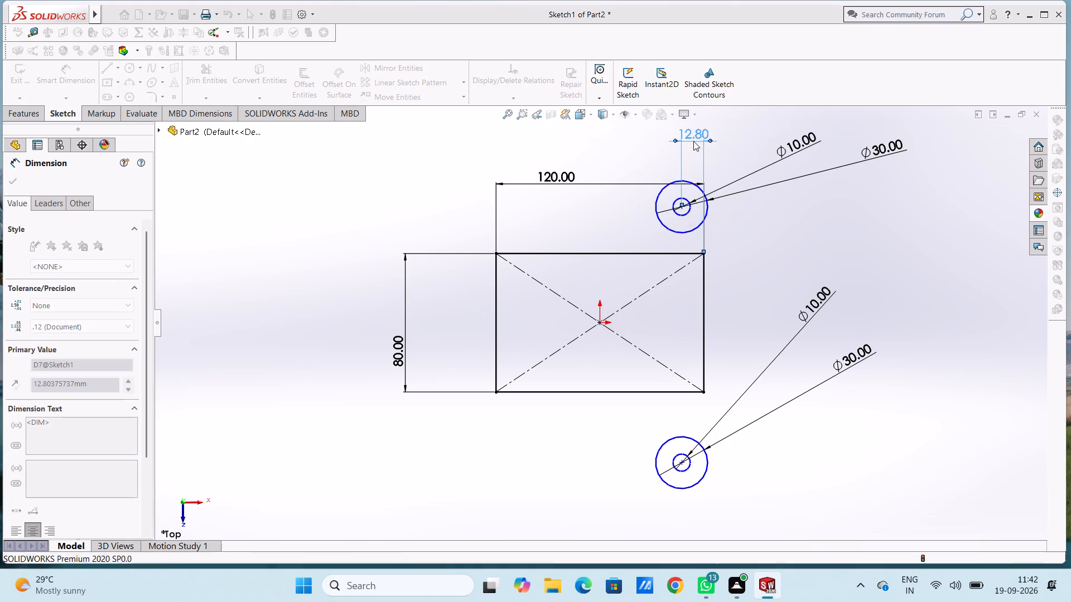
click(614, 141)
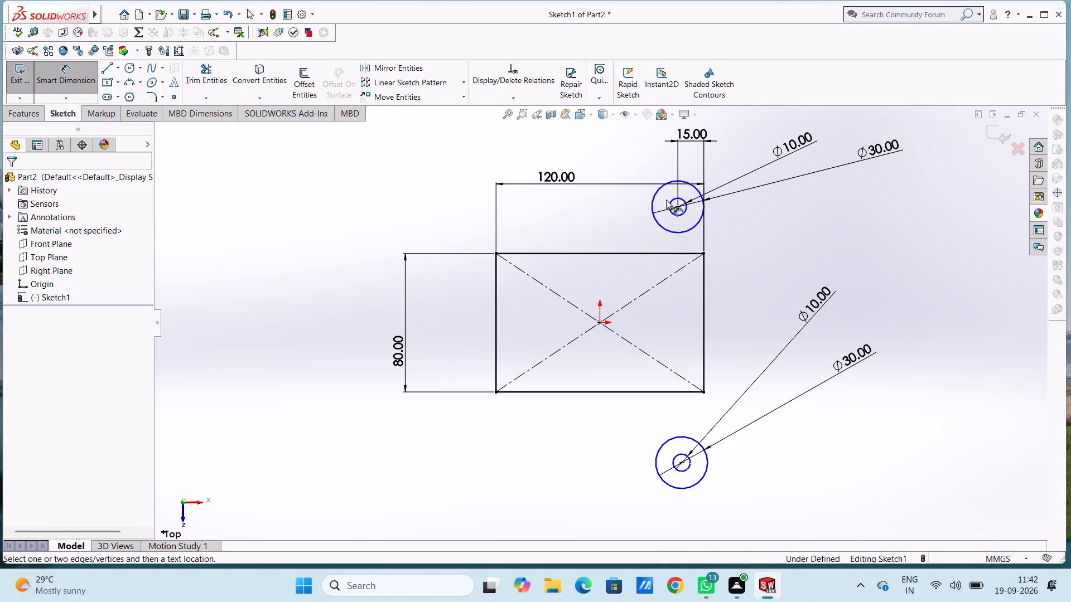
Dimension the vertical distance between the upper circles' centre and the rectangle's top edge at 15 mm.
click(676, 206)
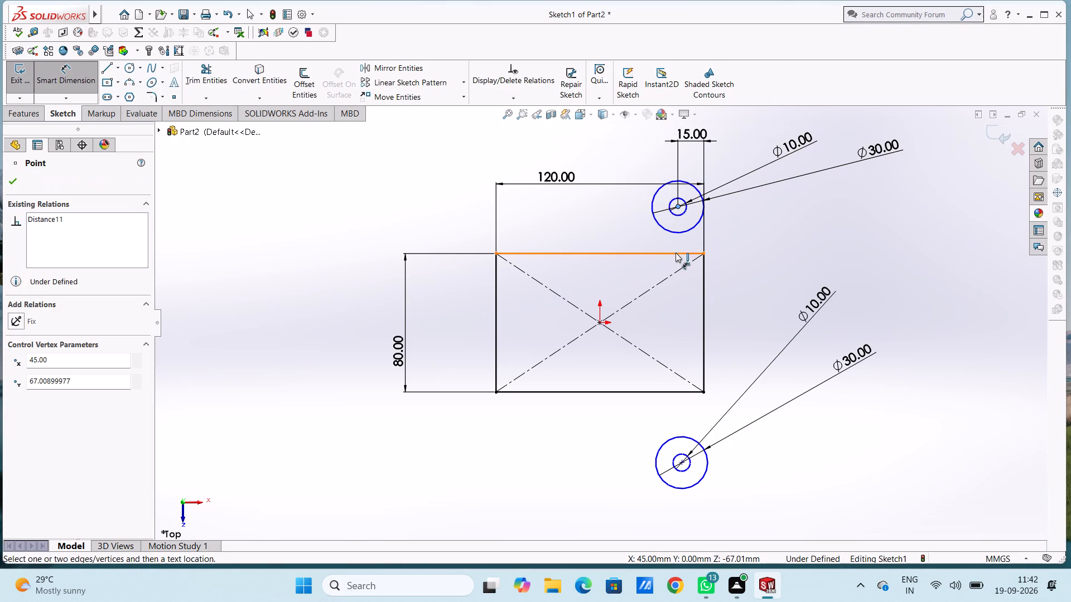
click(676, 253)
click(827, 228)
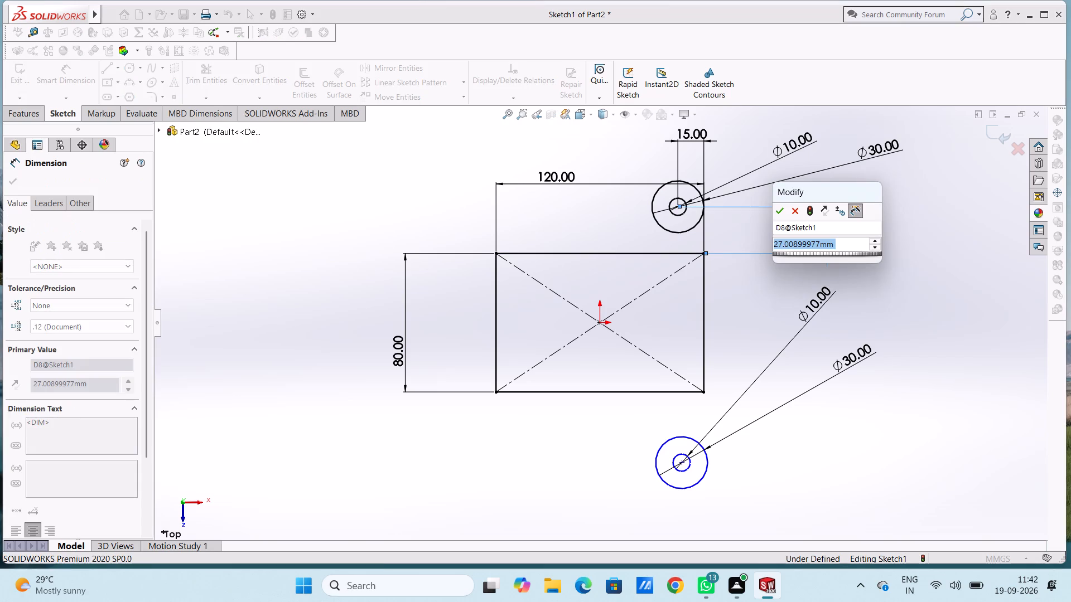
text(15)
key(Return)
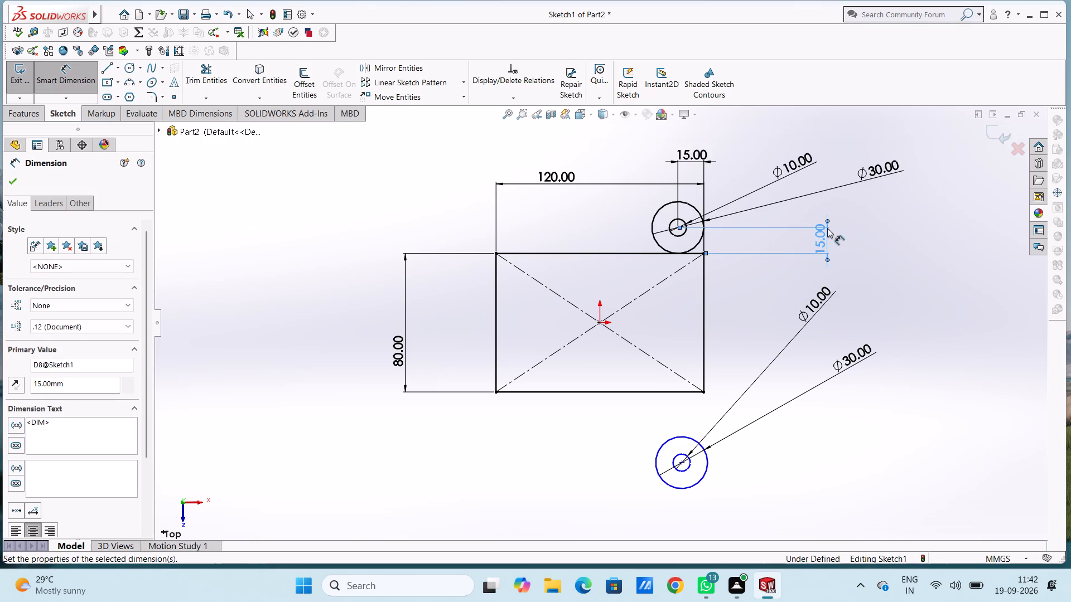
click(760, 506)
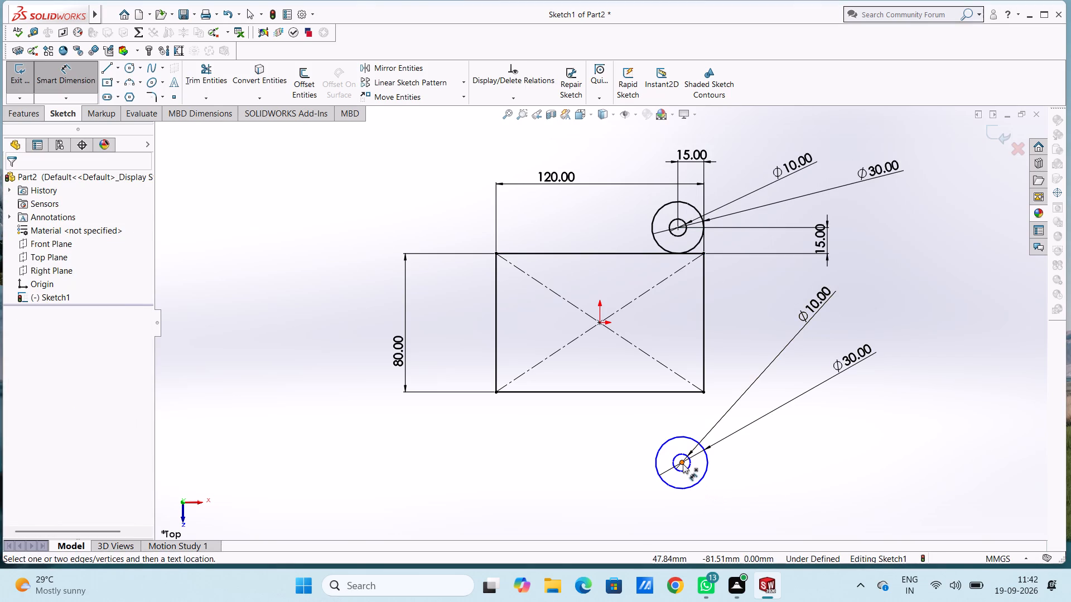
Dimension the vertical distance between the lower circles' centre and the rectangle's lower-right corner at 15 mm.
click(683, 464)
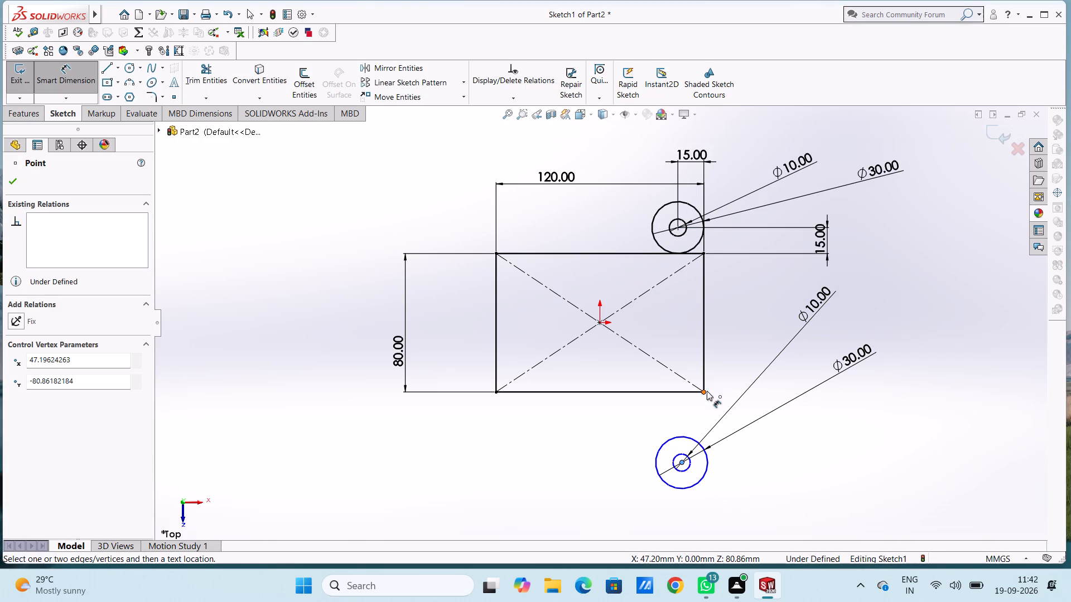
click(707, 391)
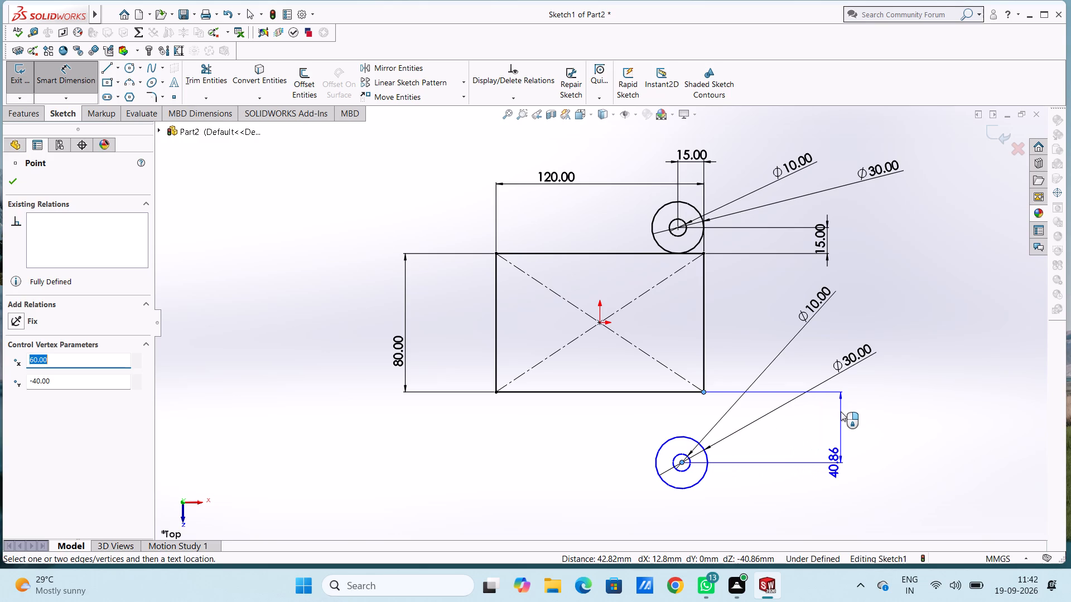
click(841, 411)
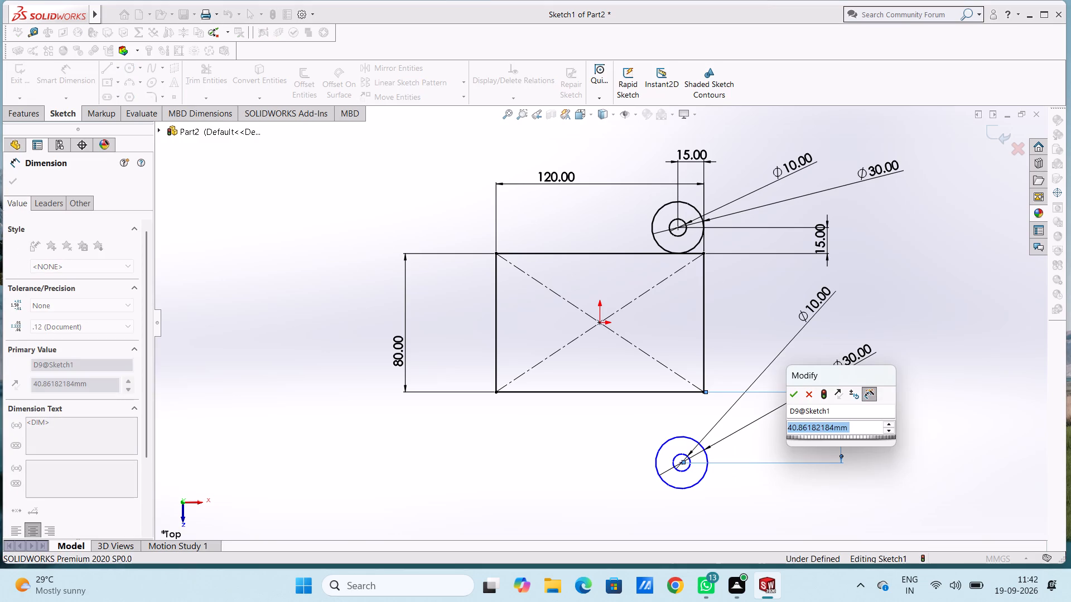
text(15)
key(Return)
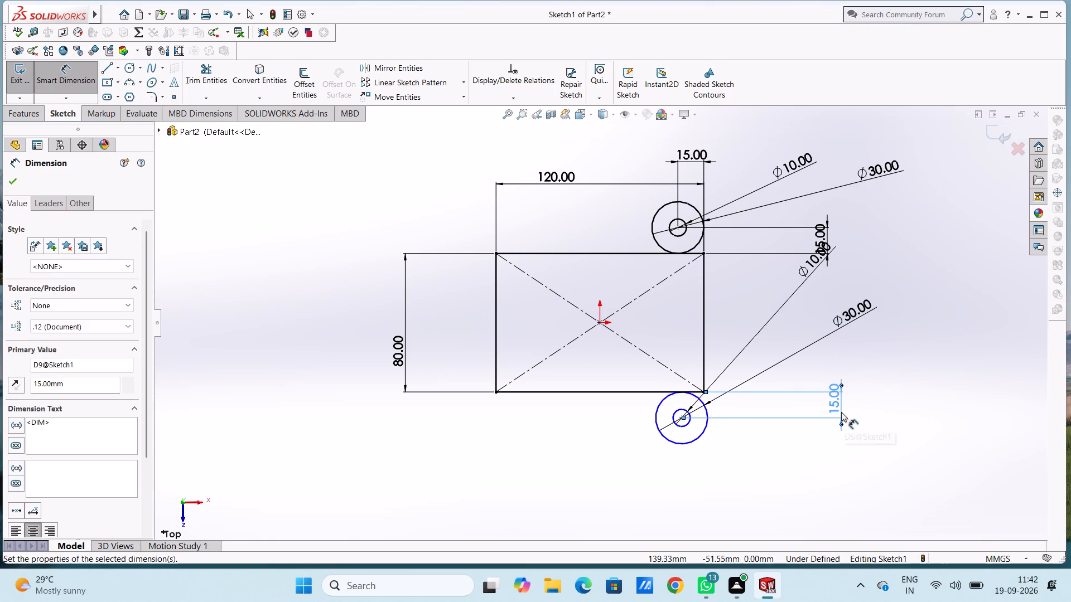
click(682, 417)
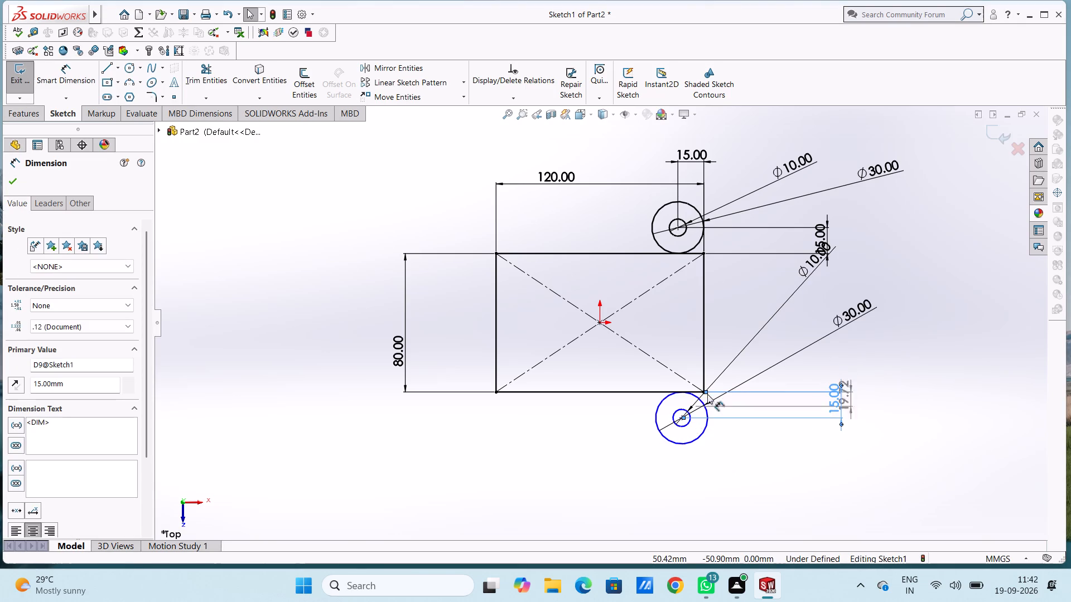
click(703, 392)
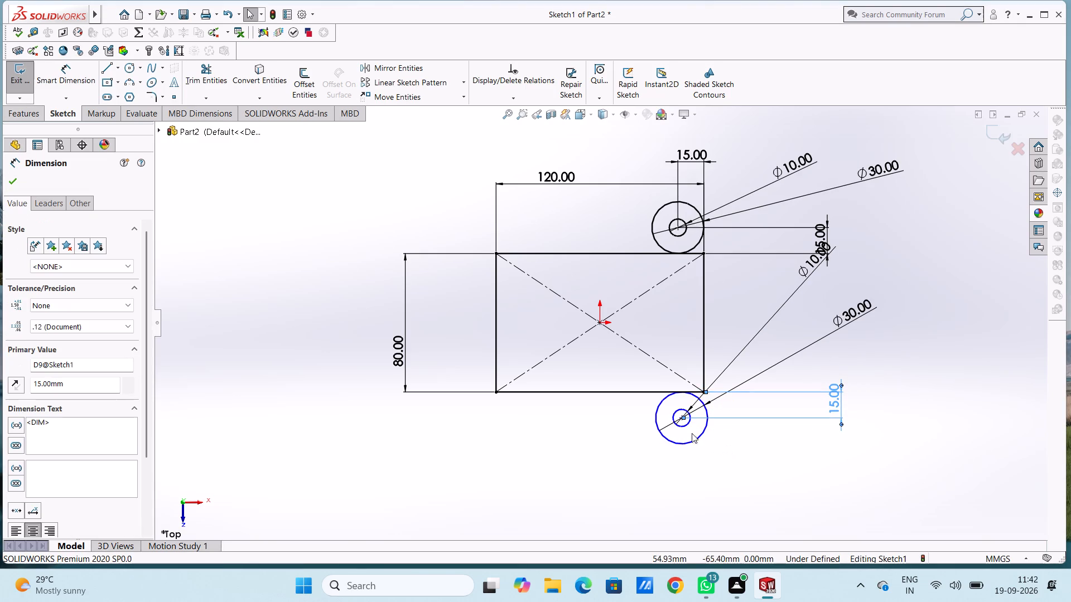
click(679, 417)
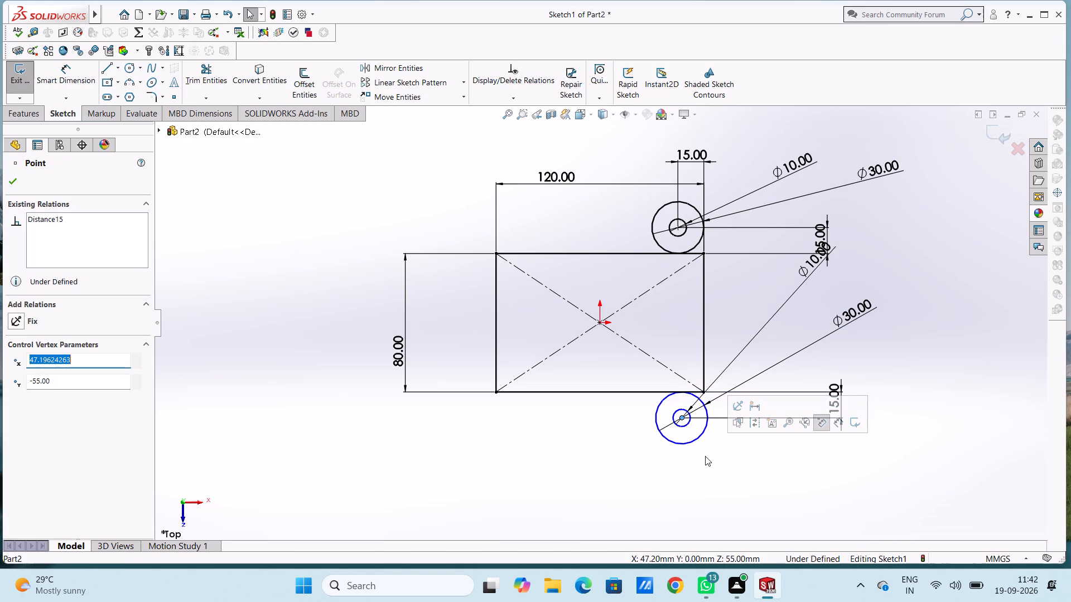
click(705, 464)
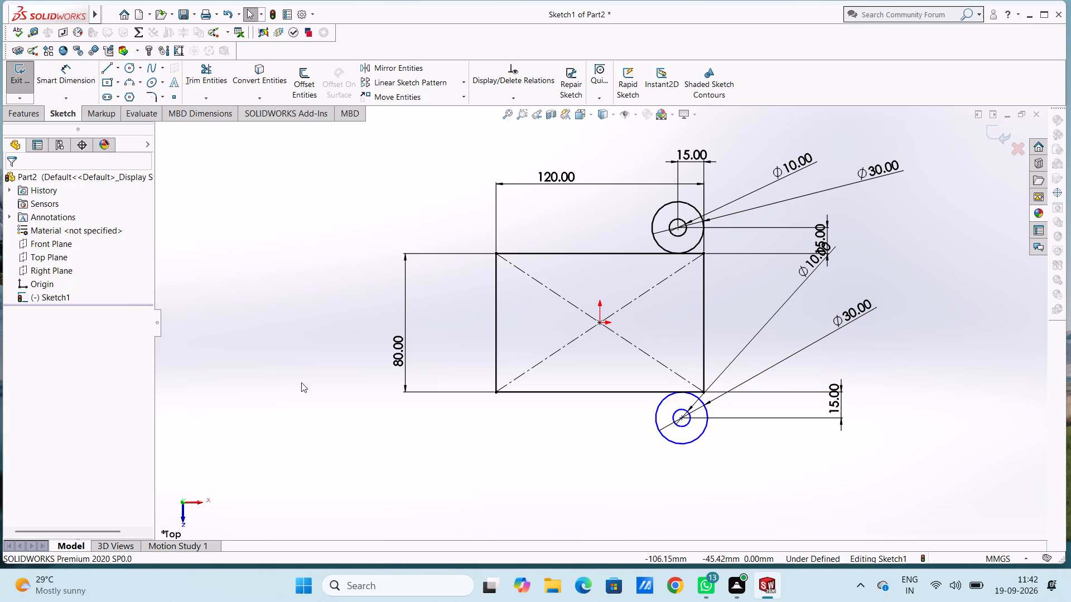
Dimension the horizontal distance between the lower circles' centre and the rectangle's lower-right corner at 15 mm.
click(50, 79)
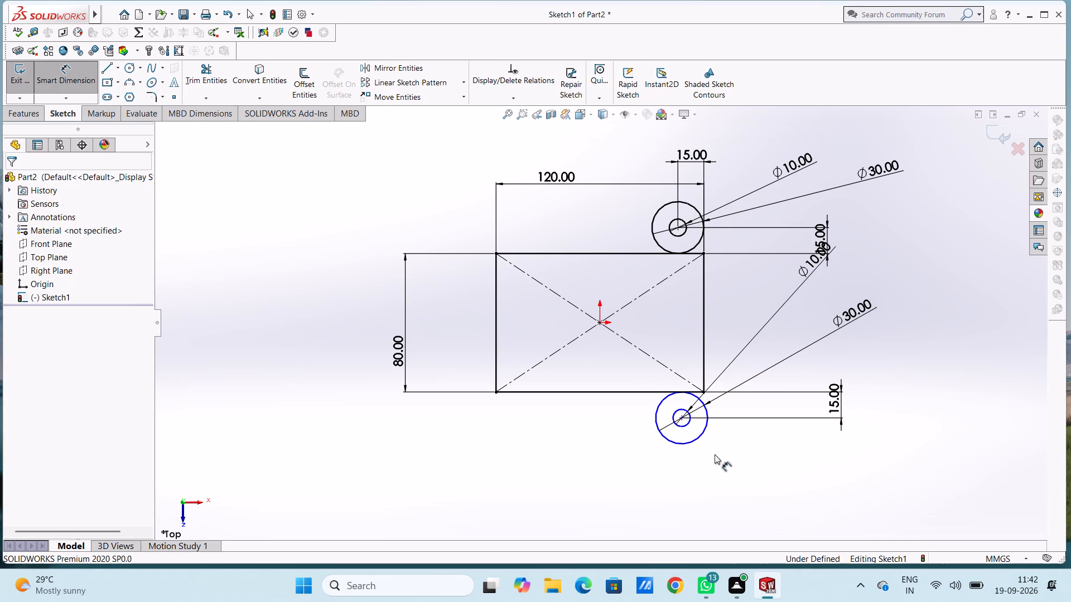
scroll(716, 450, down, 5)
scroll(698, 382, up, 1)
click(635, 278)
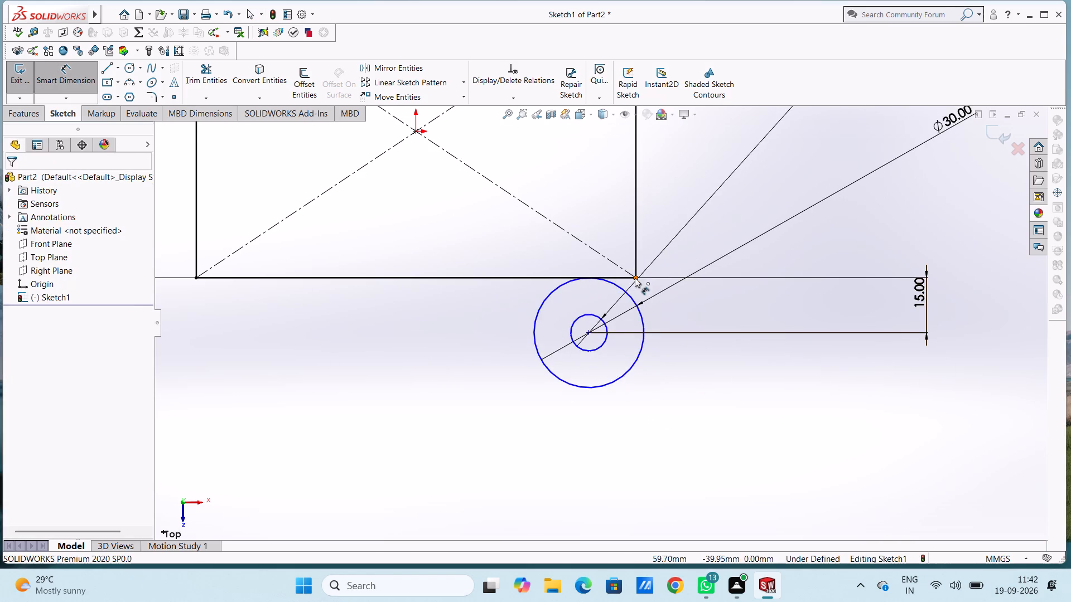
click(586, 335)
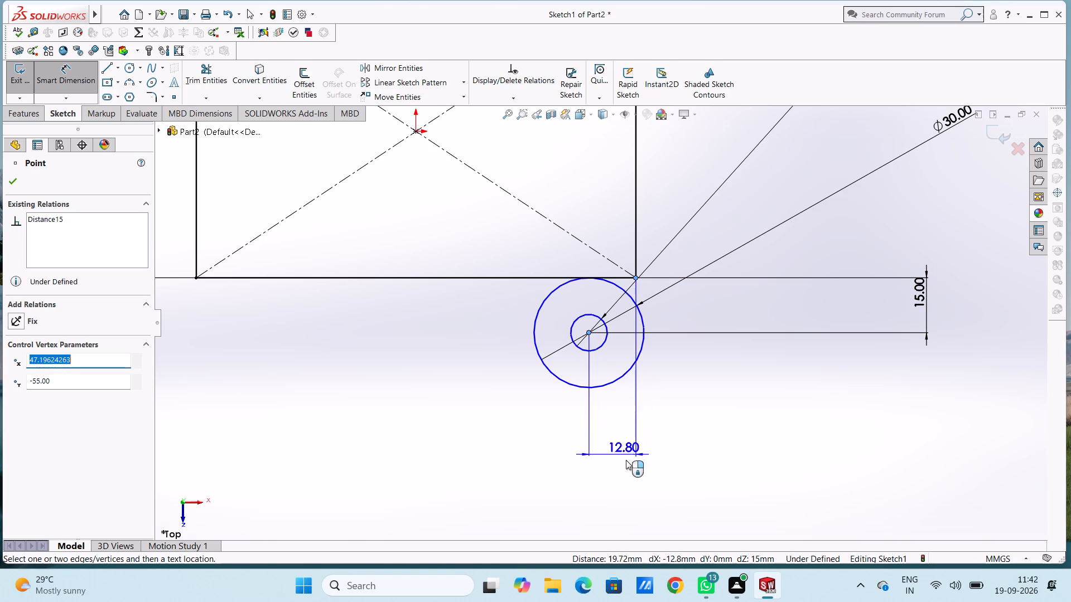
click(629, 467)
text(15)
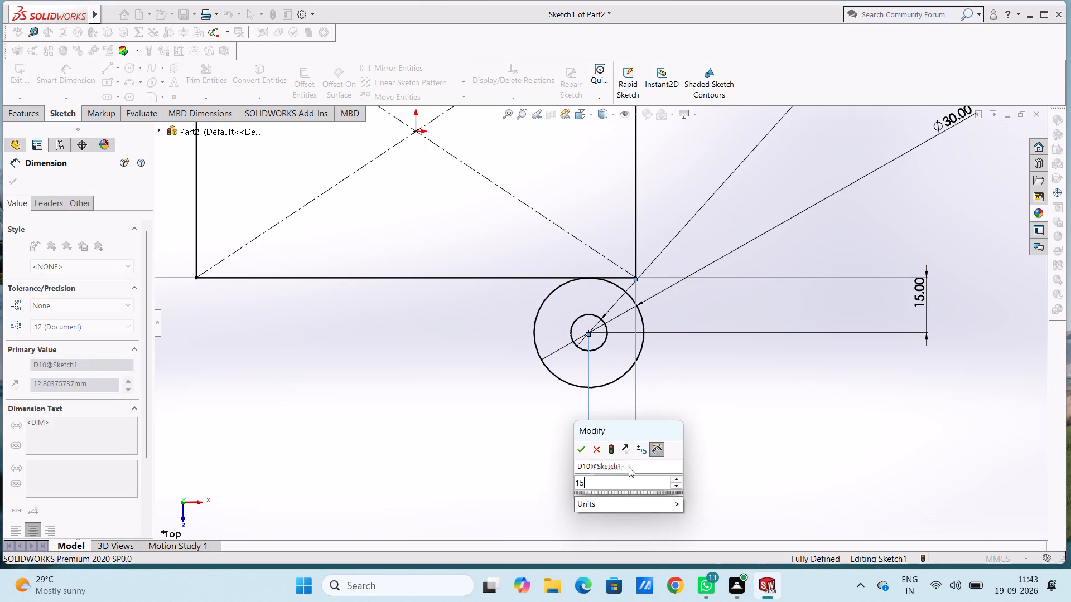
key(Return)
click(673, 426)
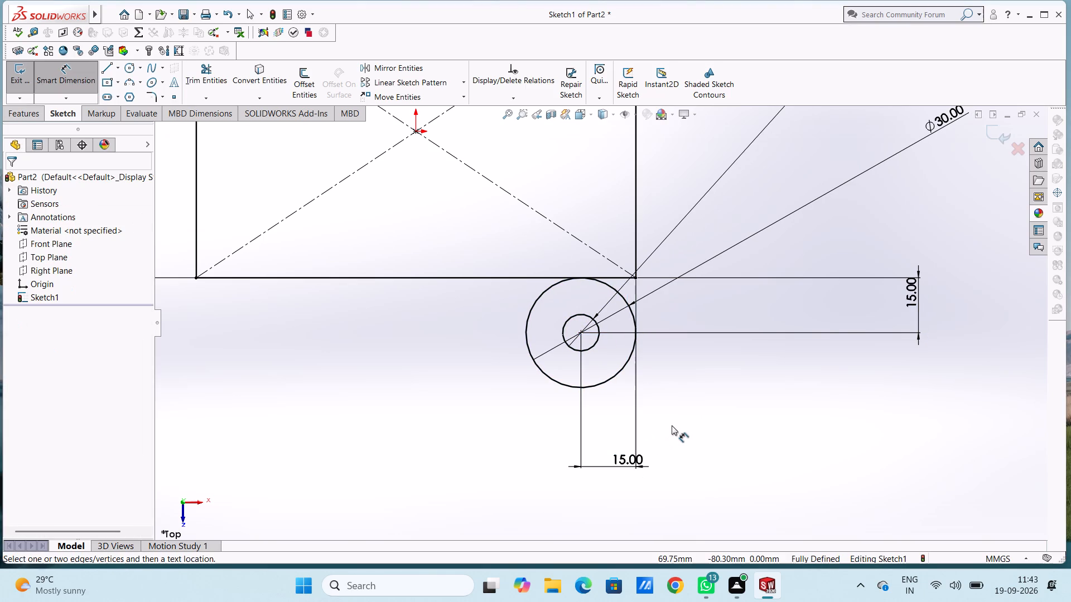
scroll(672, 425, up, 6)
key(Escape)
key(Escape)
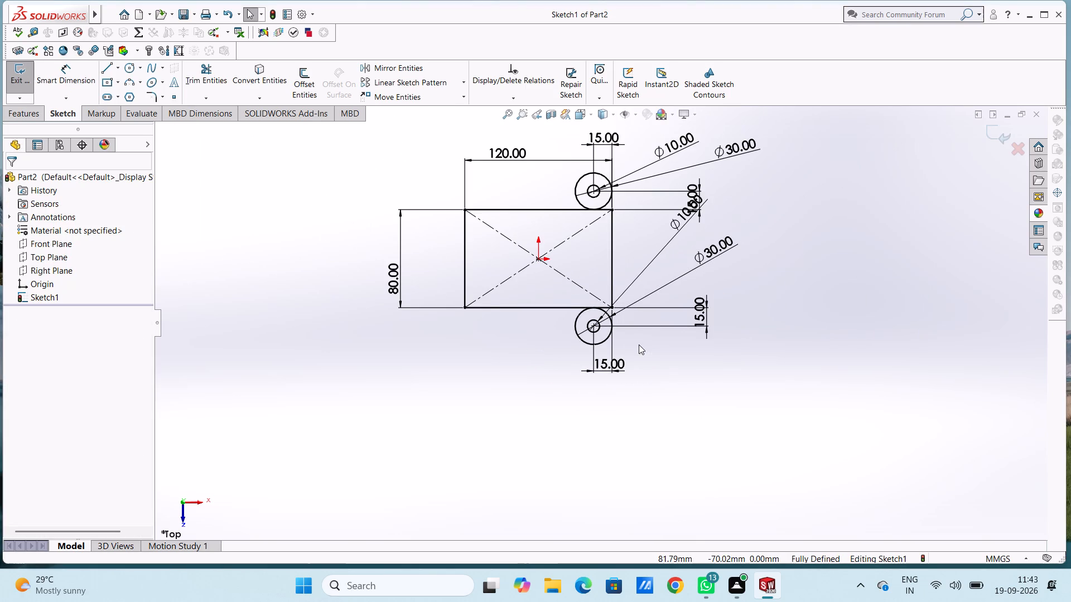
Draw a 15 mm vertical line from the upper 30 mm circle's rightmost point to the rectangle's upper-right corner.
scroll(636, 294, up, 1)
scroll(620, 224, down, 4)
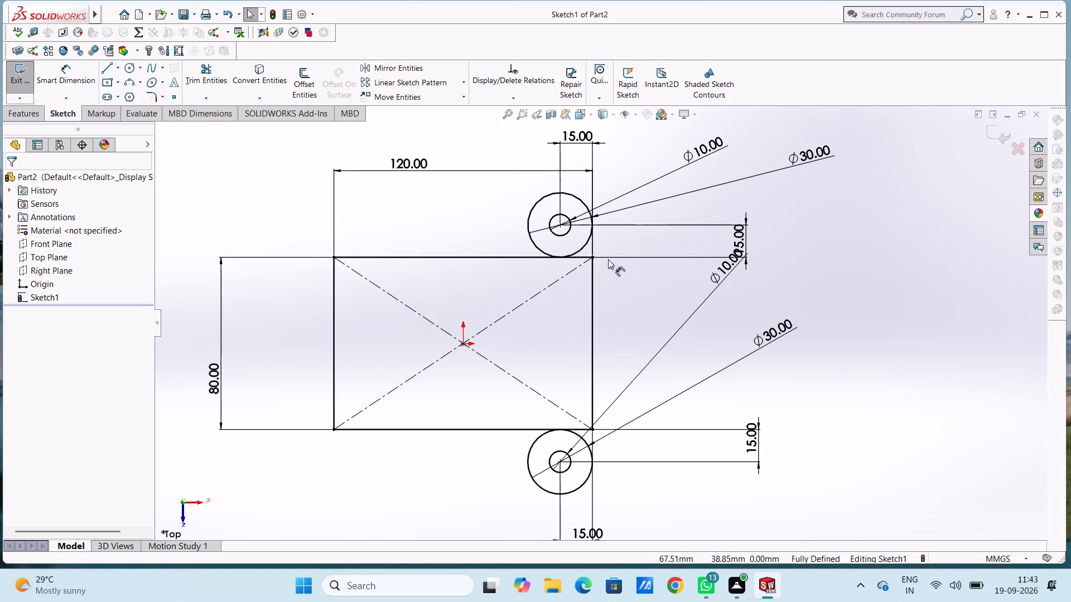
scroll(608, 259, down, 3)
click(108, 71)
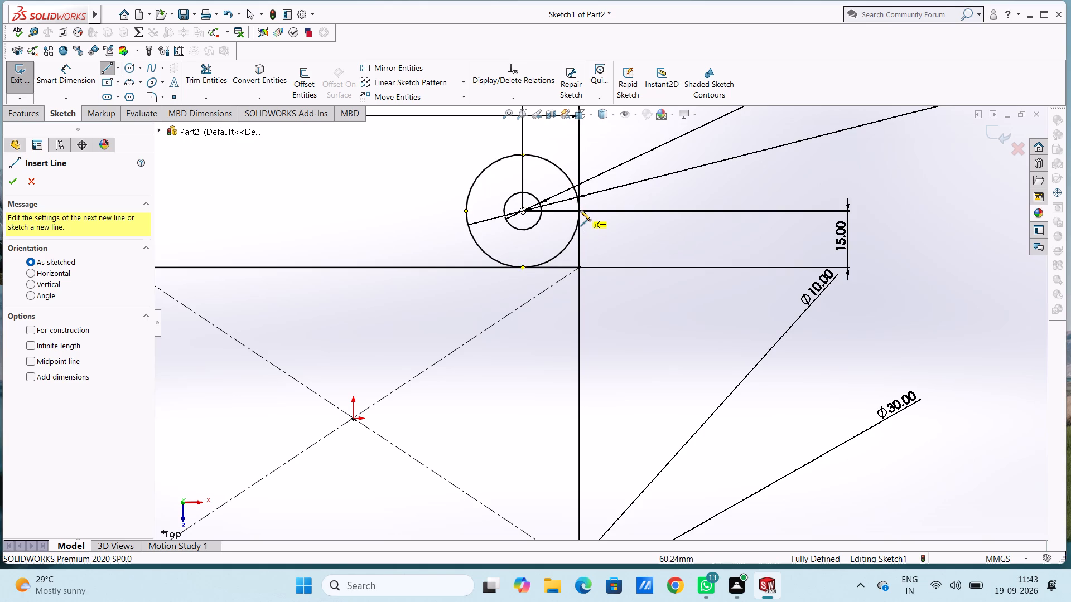
click(578, 210)
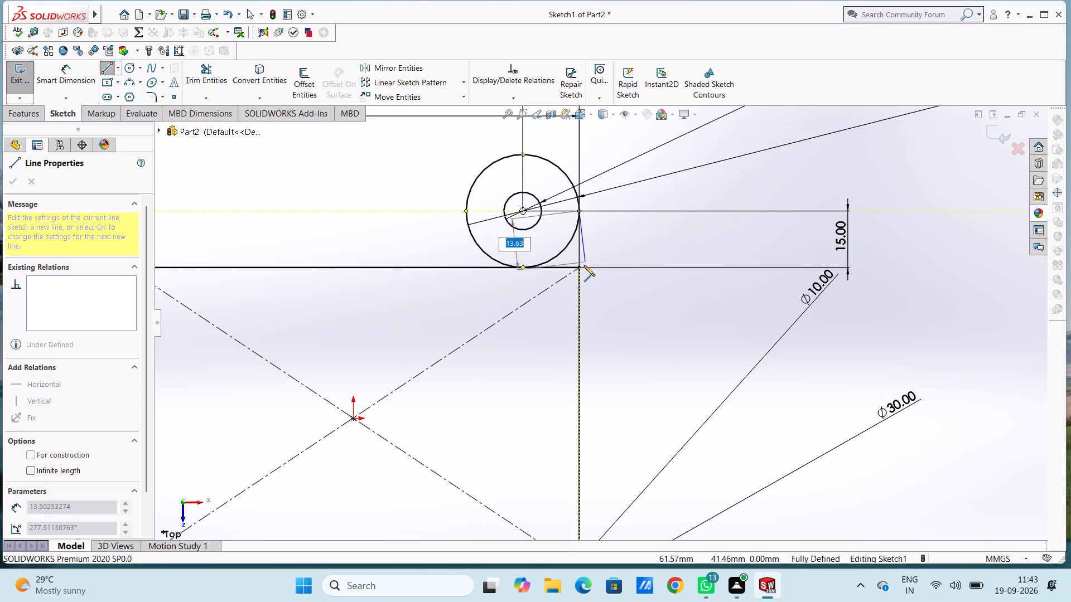
click(580, 269)
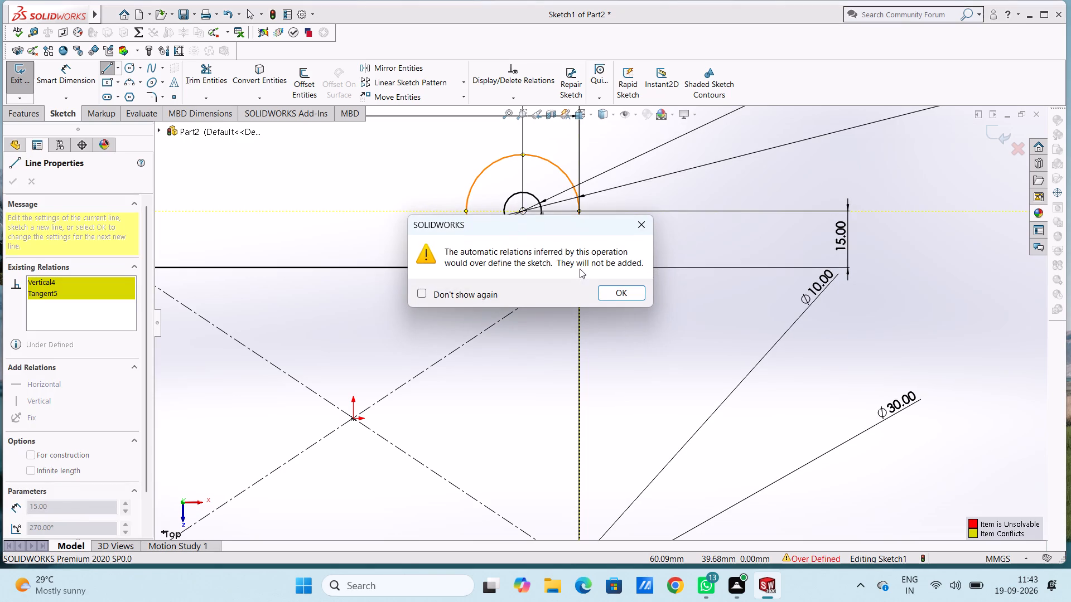
key(Escape)
key(Escape)
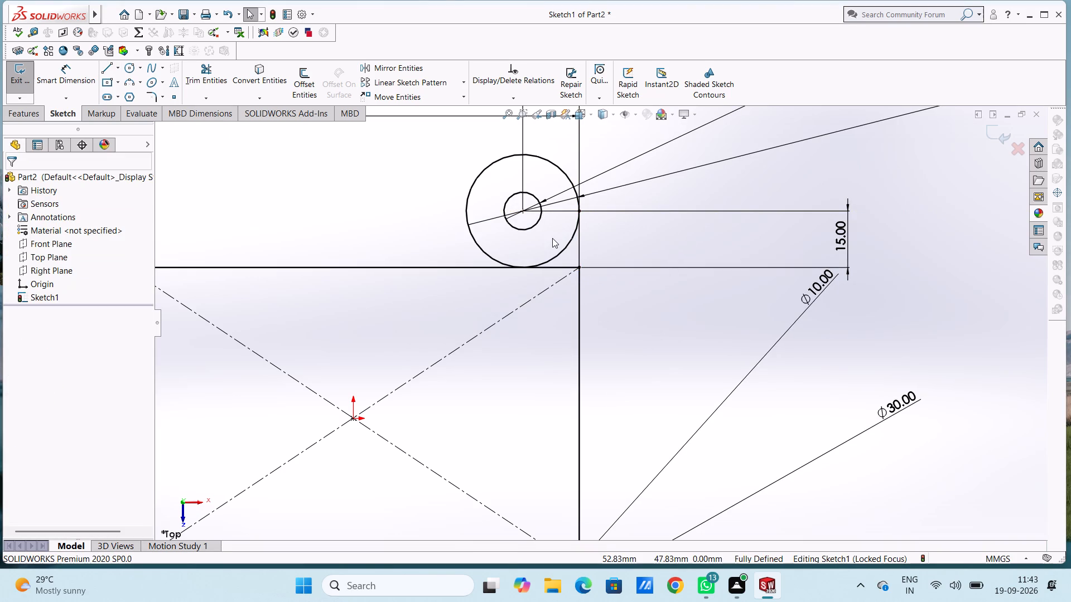
Draw a 15 mm vertical line from the rectangle's lower-right corner to the lower 30 mm circle's rightmost point.
scroll(552, 238, up, 5)
scroll(604, 385, up, 2)
scroll(592, 407, down, 4)
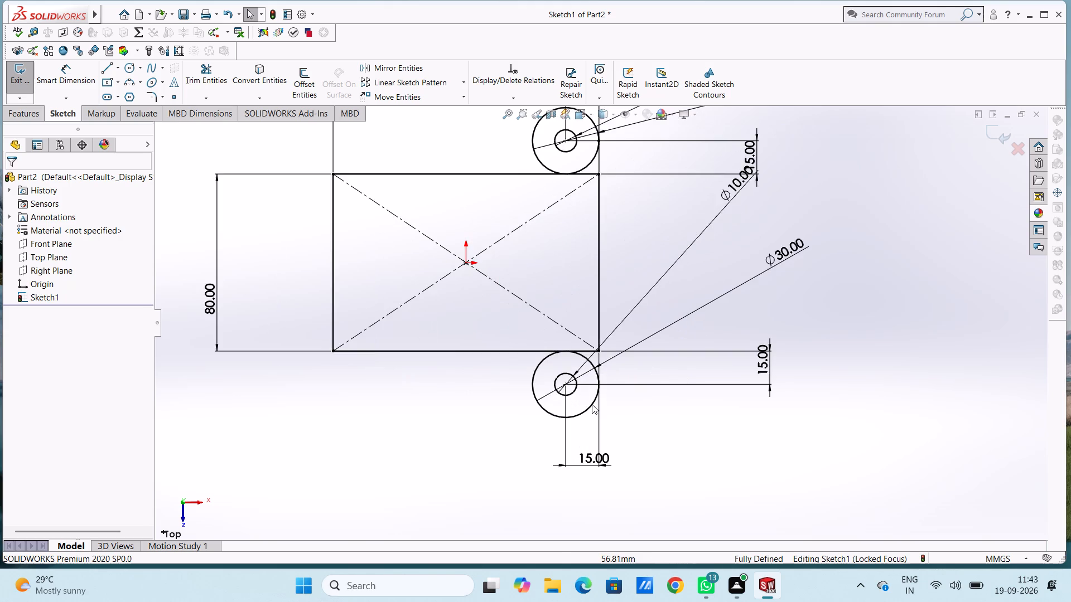
scroll(591, 398, down, 5)
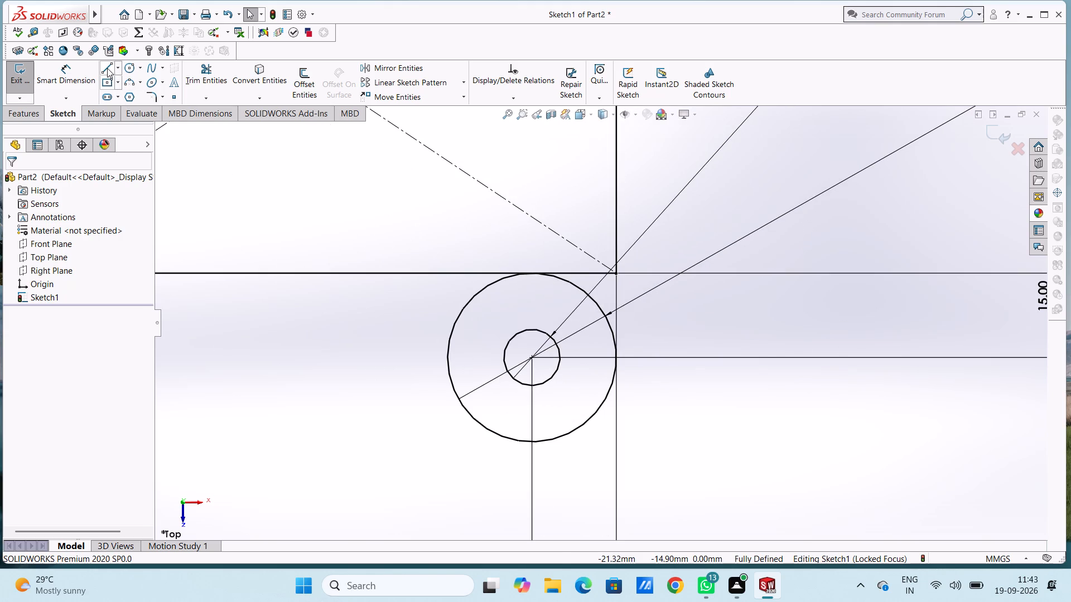
click(108, 68)
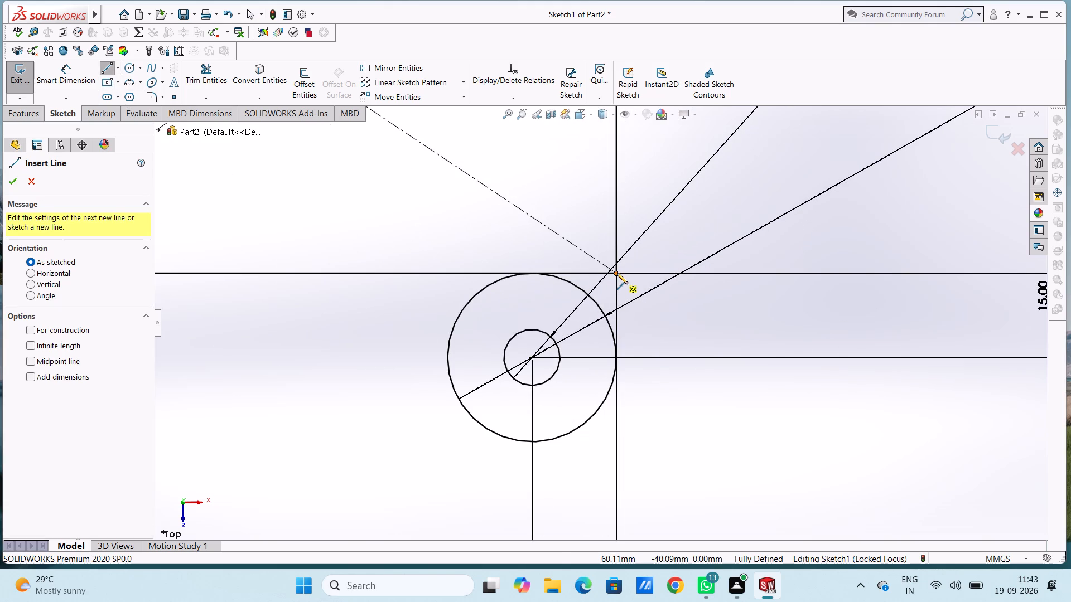
click(617, 273)
click(614, 357)
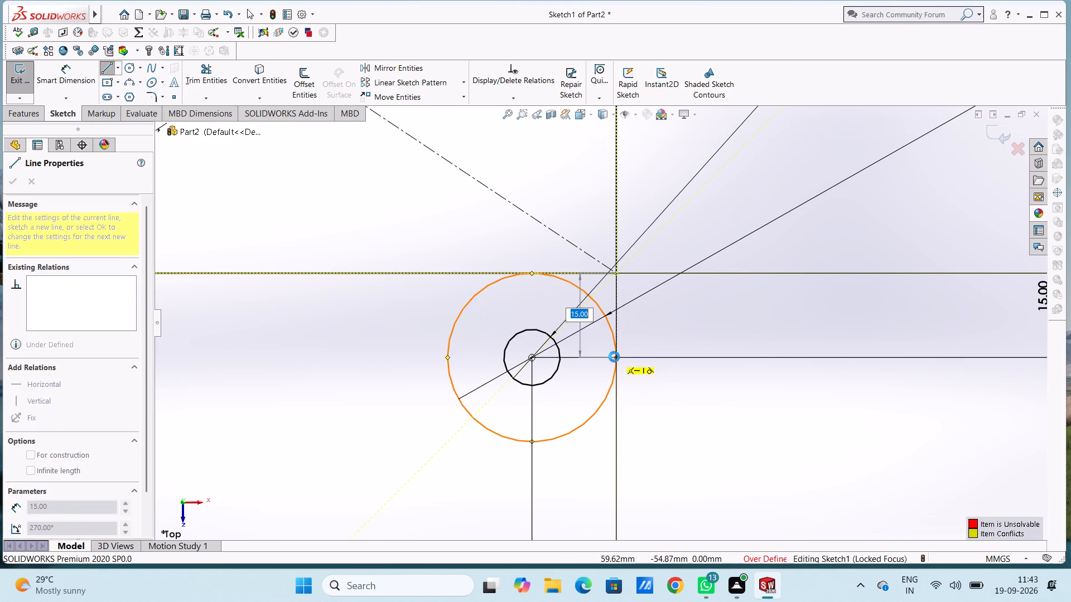
key(Escape)
key(Escape)
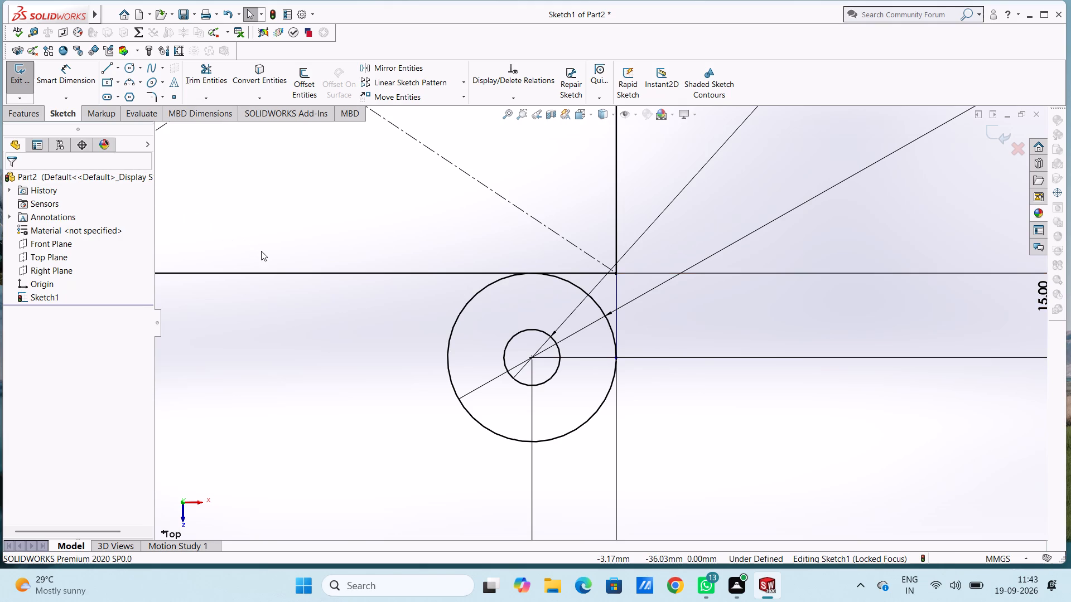
Draw helper lines 40 mm horizontally left from the lower circles' centre, followed by 15 mm vertically up to the rectangle's bottom edge.
scroll(261, 251, up, 2)
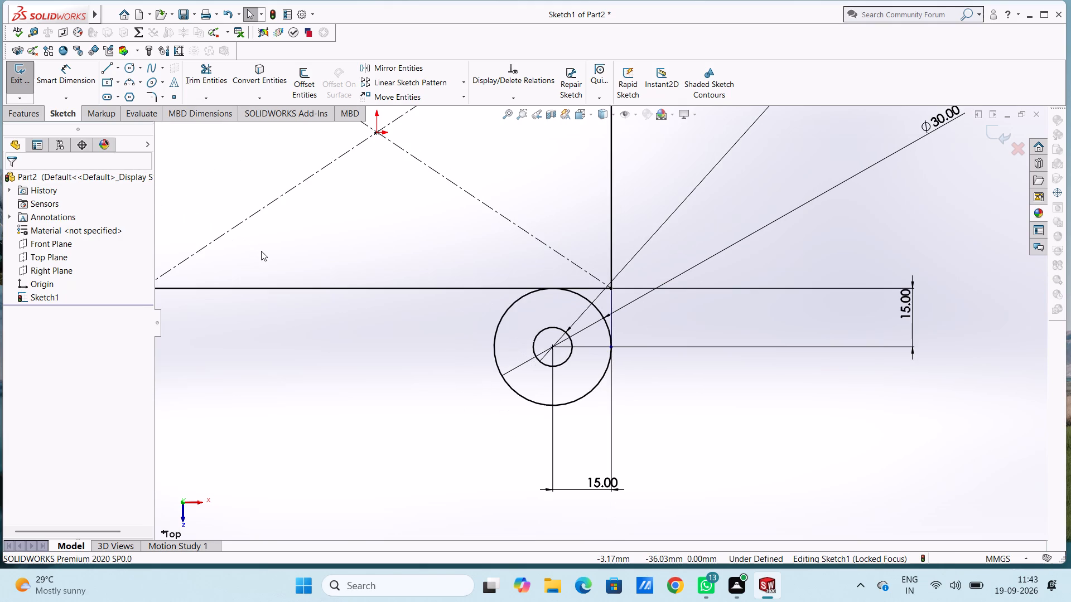
scroll(261, 251, up, 3)
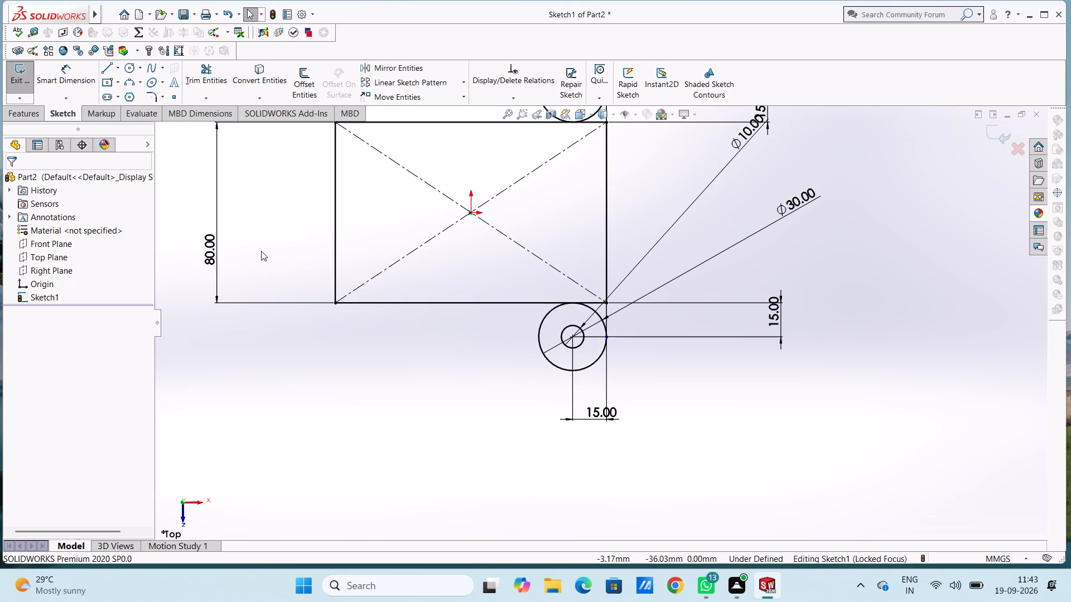
scroll(262, 250, up, 3)
scroll(554, 278, down, 4)
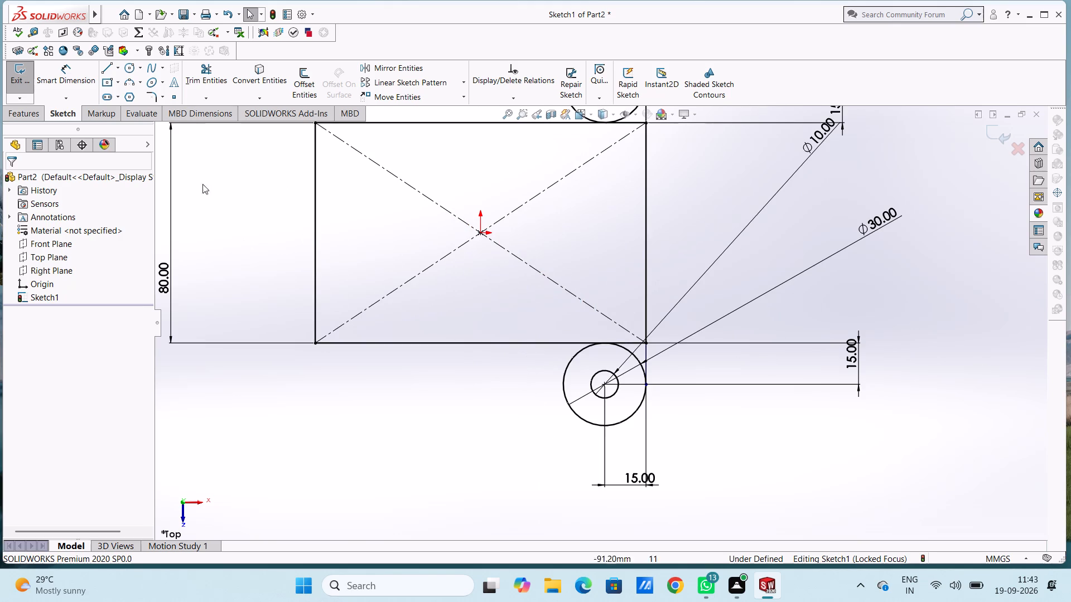
click(106, 72)
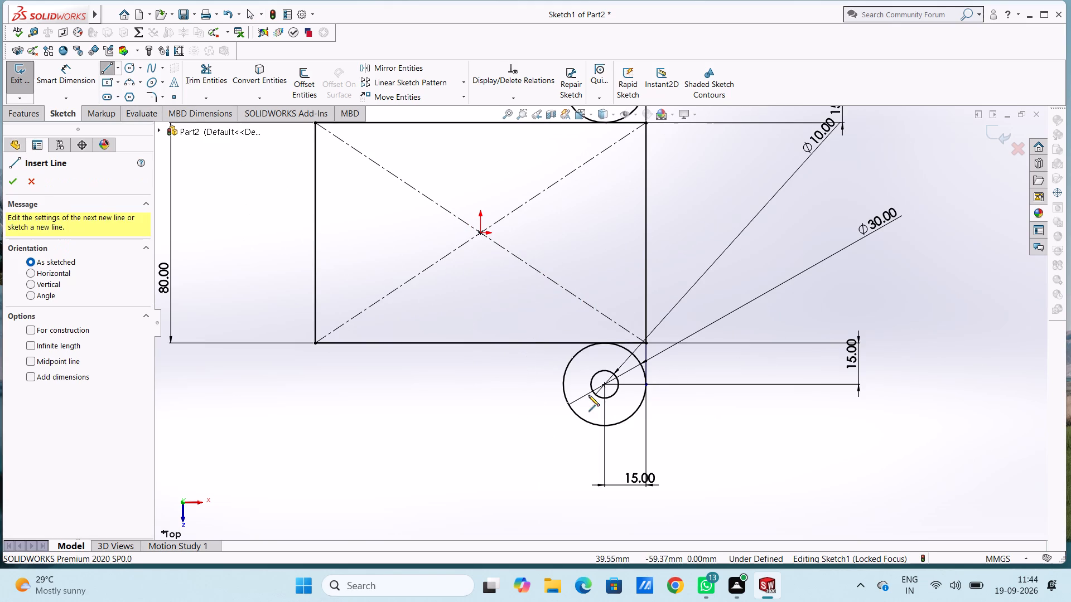
click(605, 382)
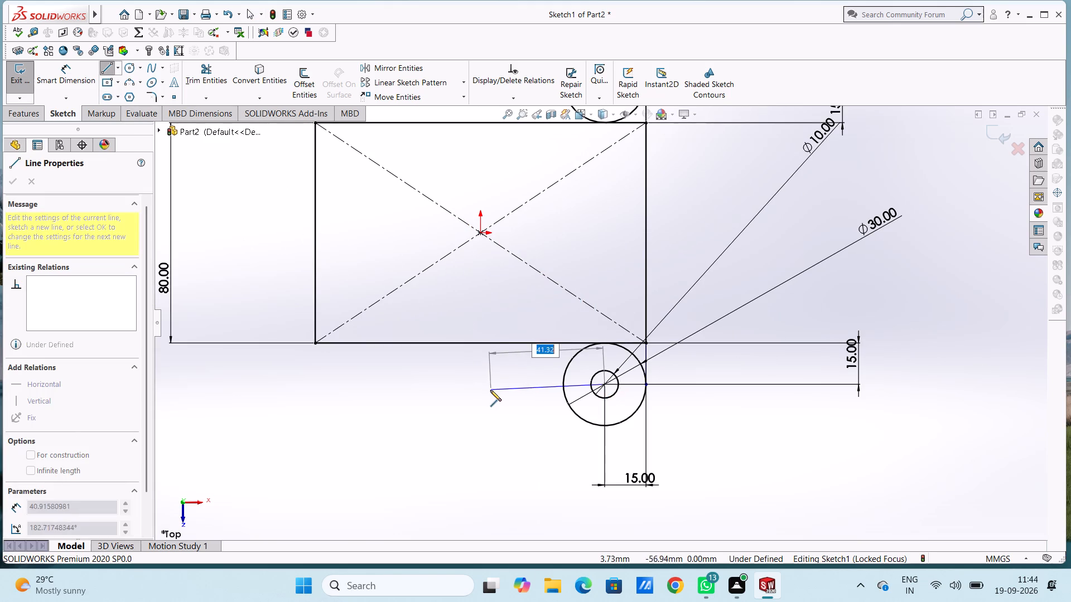
text(40)
key(Return)
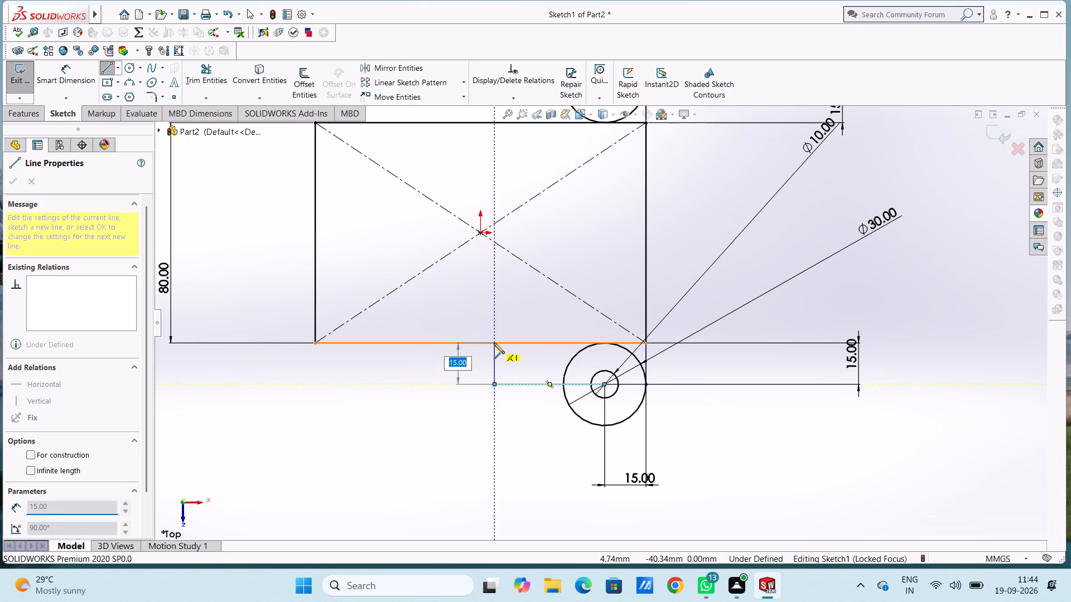
click(493, 341)
key(Escape)
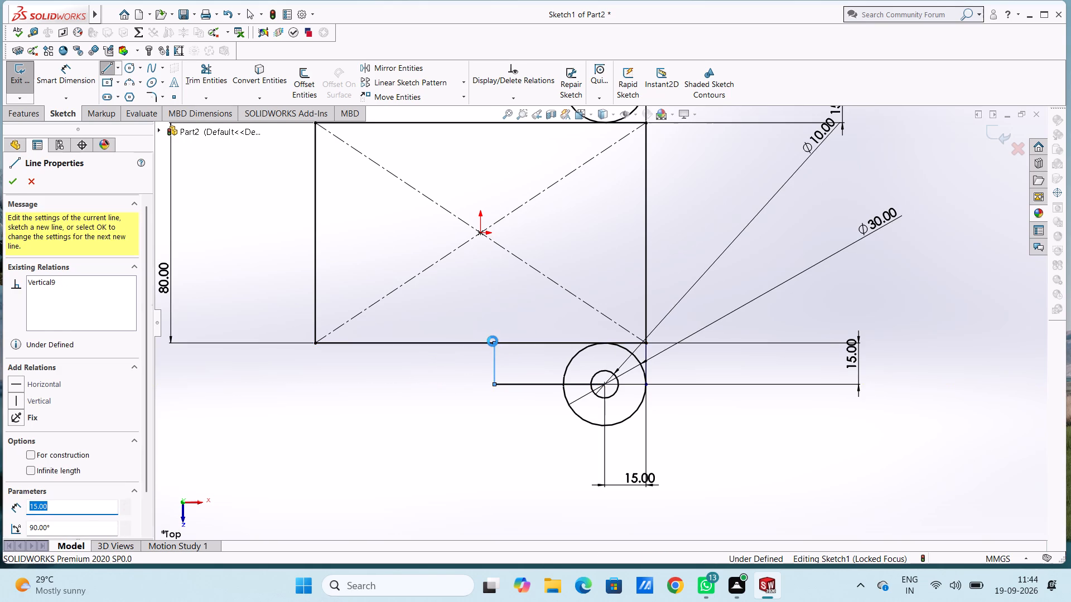
key(Escape)
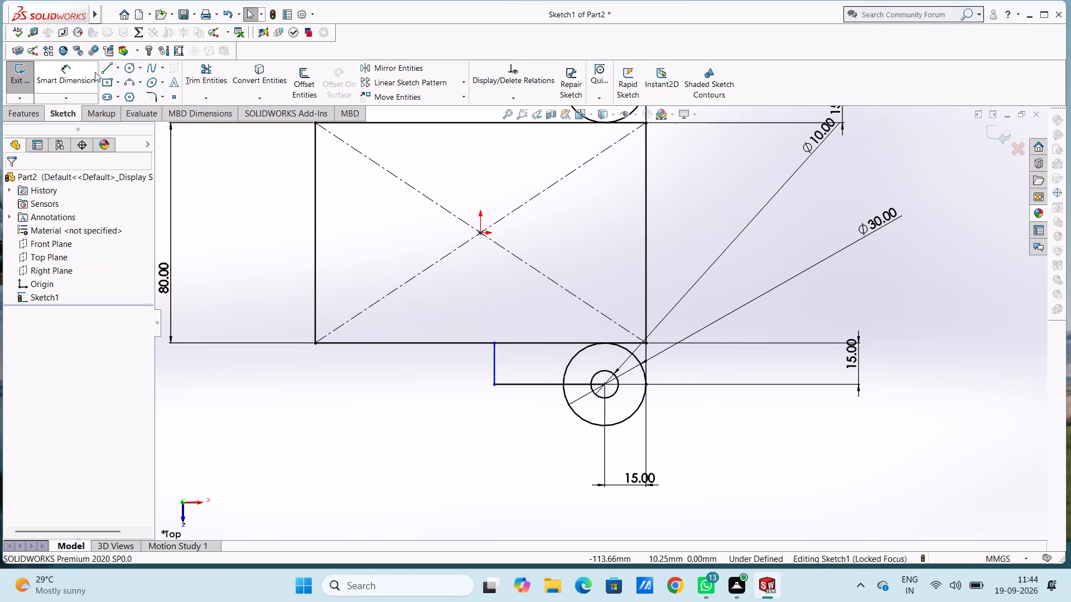
Draw a line about 42.6 mm long from the vertical helper line's upper end, tangent to the lower 30 mm circle.
click(105, 70)
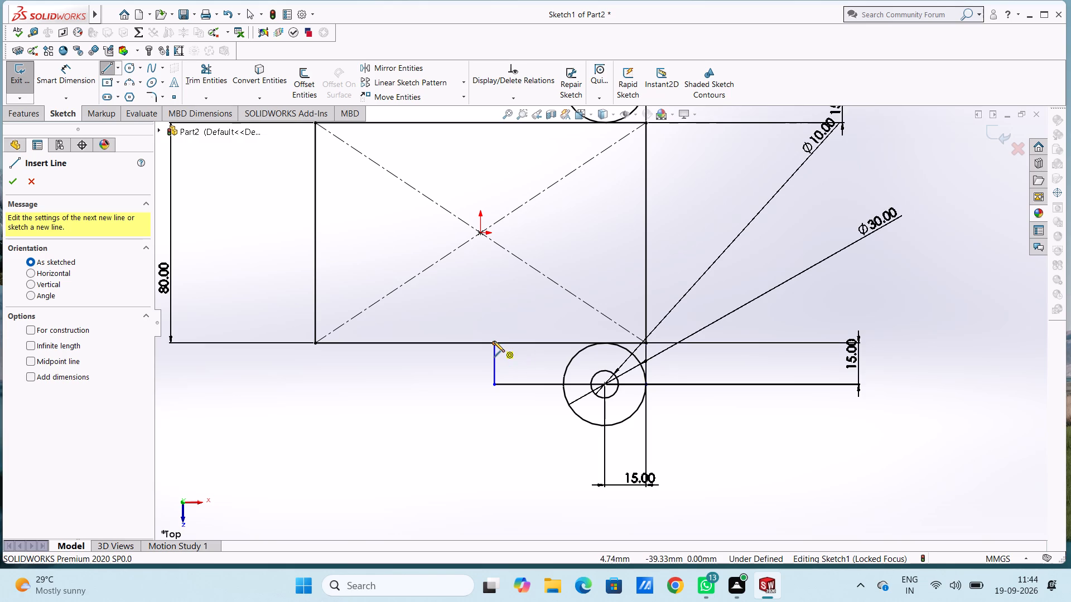
click(494, 341)
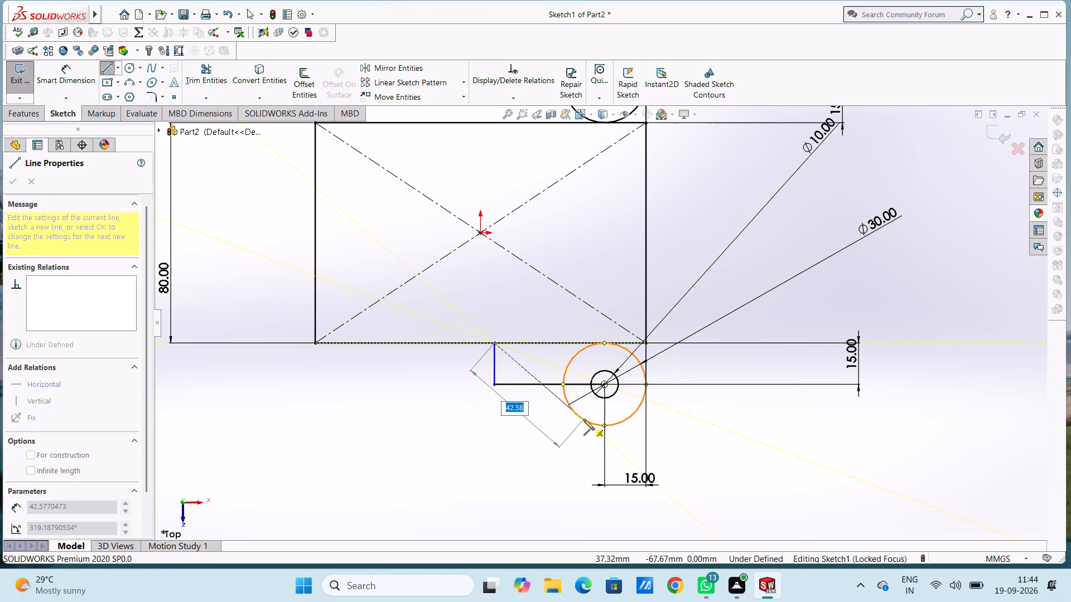
click(583, 419)
key(Escape)
key(Escape)
key(Escape)
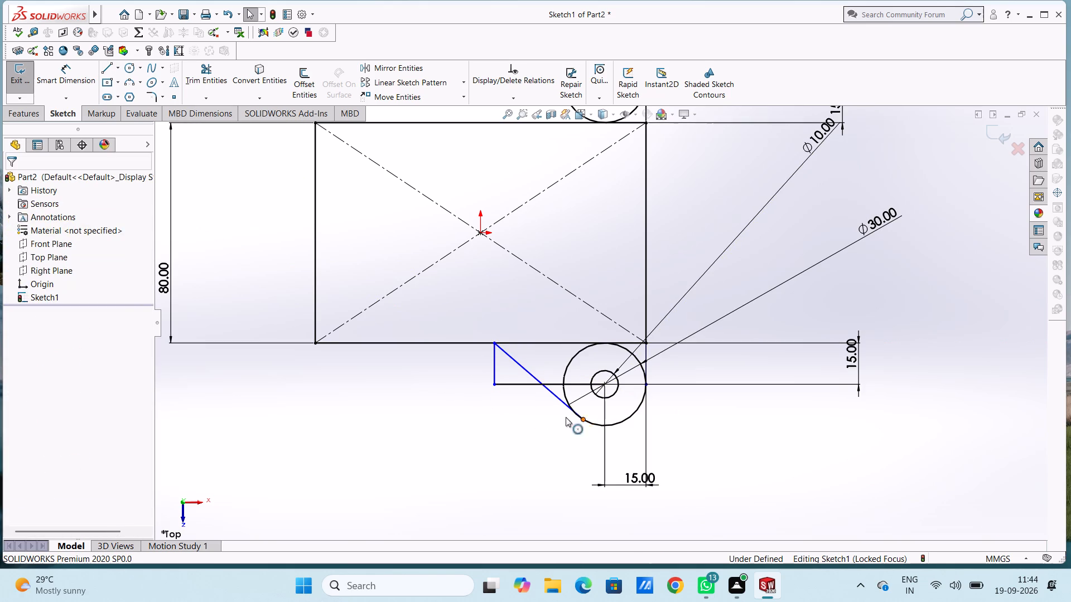
Delete the vertical and horizontal helper lines beside the lower circles.
click(495, 369)
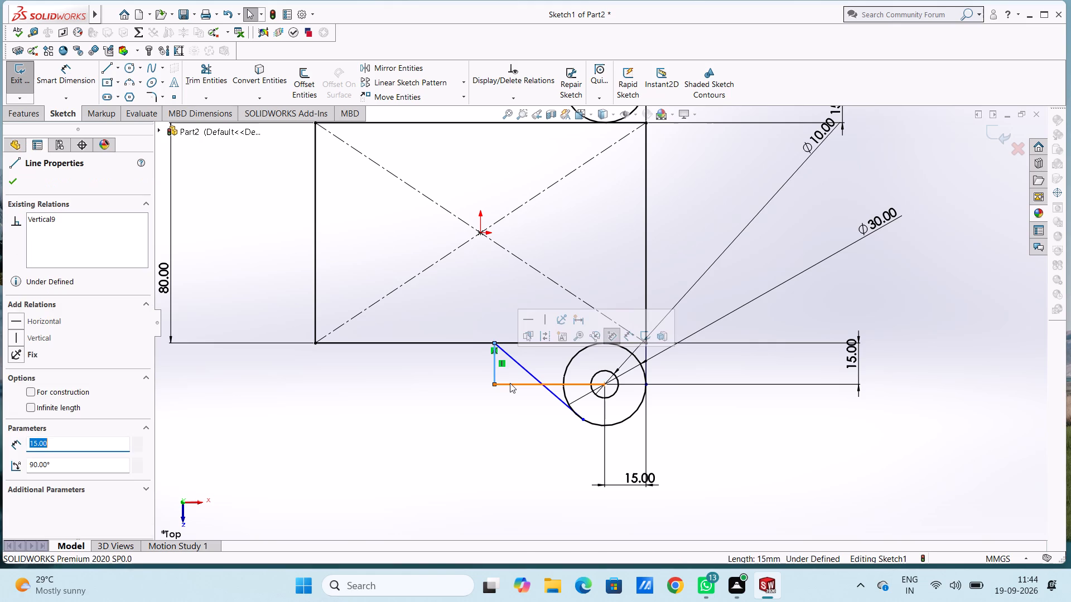
ctrl+click(512, 384)
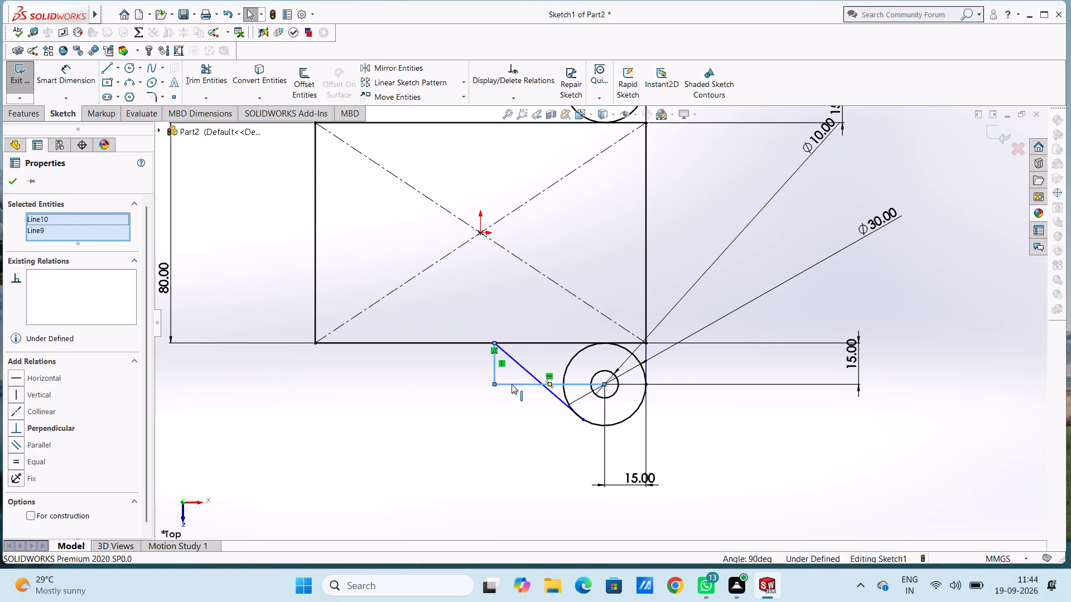
key(ctrl+Delete)
key(Delete)
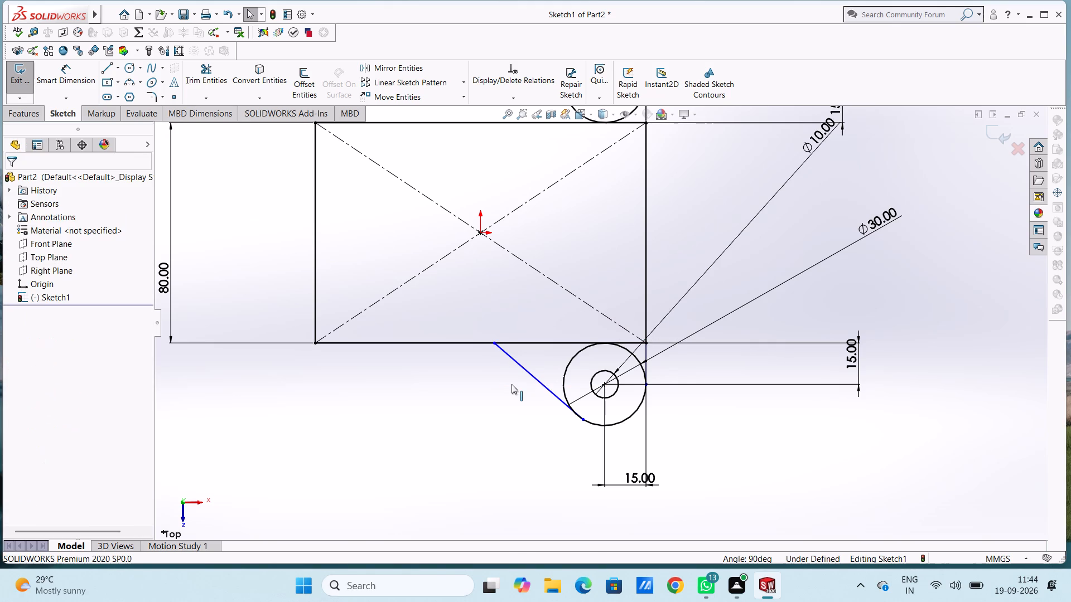
Draw a line about 42.6 mm long from the rectangle's top edge, directly above the lower slanted line's start, tangent to the upper 30 mm circle.
scroll(512, 384, up, 4)
scroll(612, 184, down, 5)
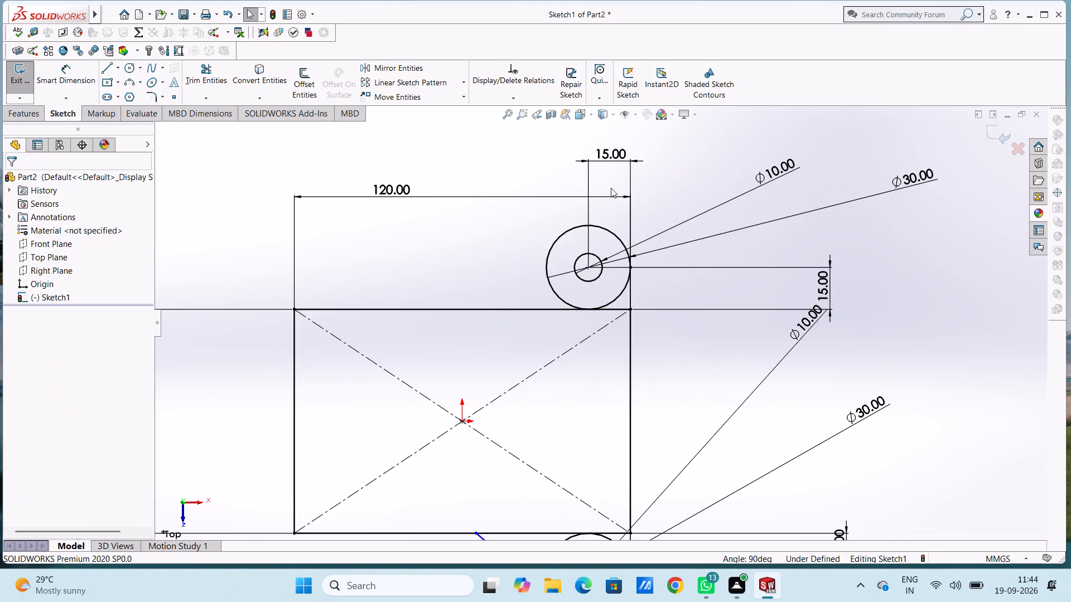
scroll(584, 363, up, 3)
scroll(600, 442, down, 2)
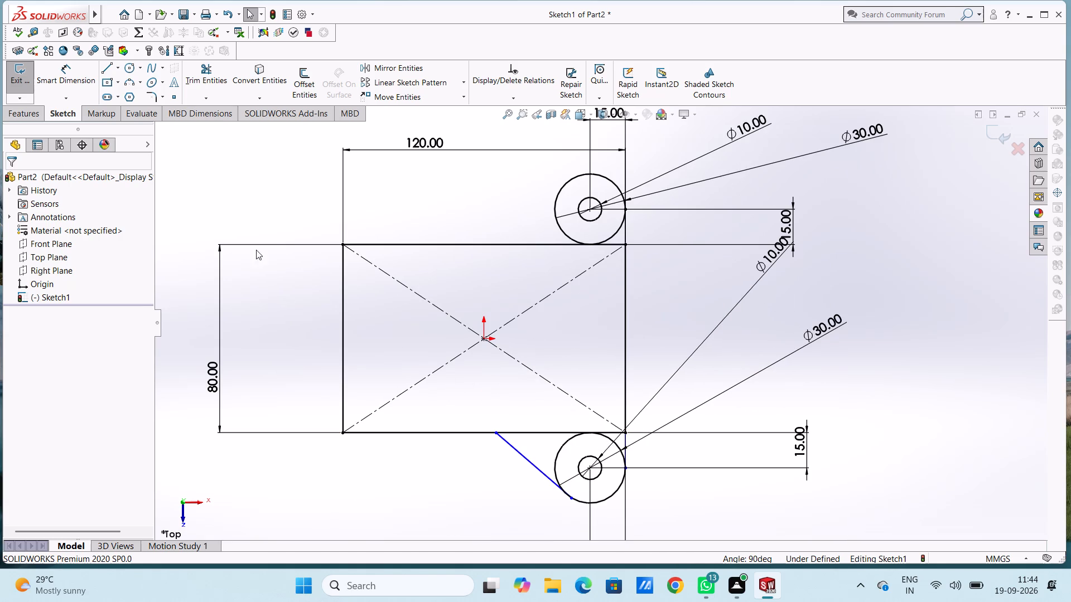
click(106, 67)
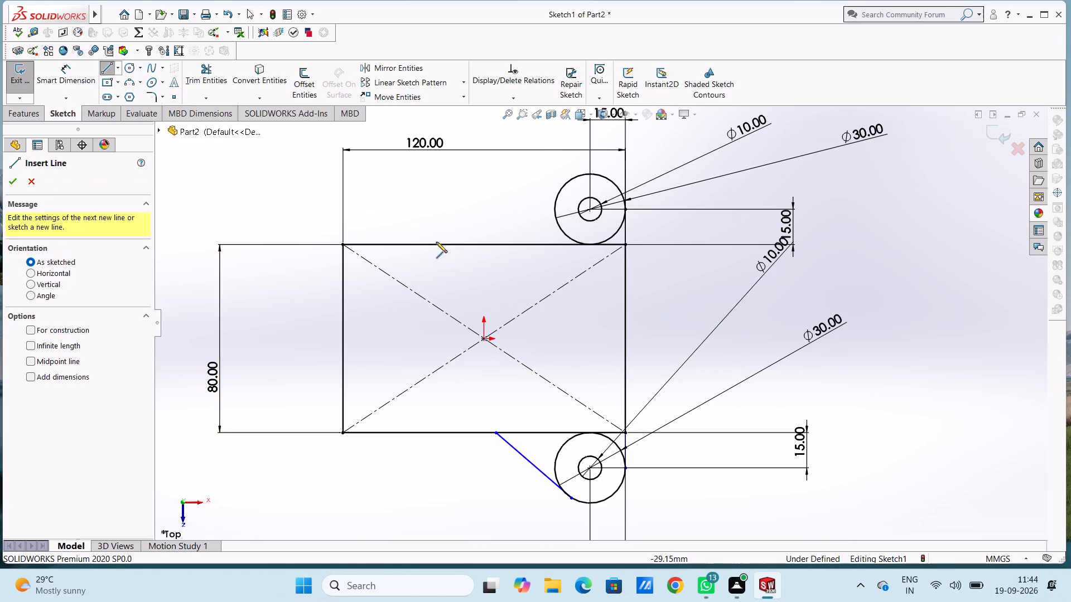
click(495, 243)
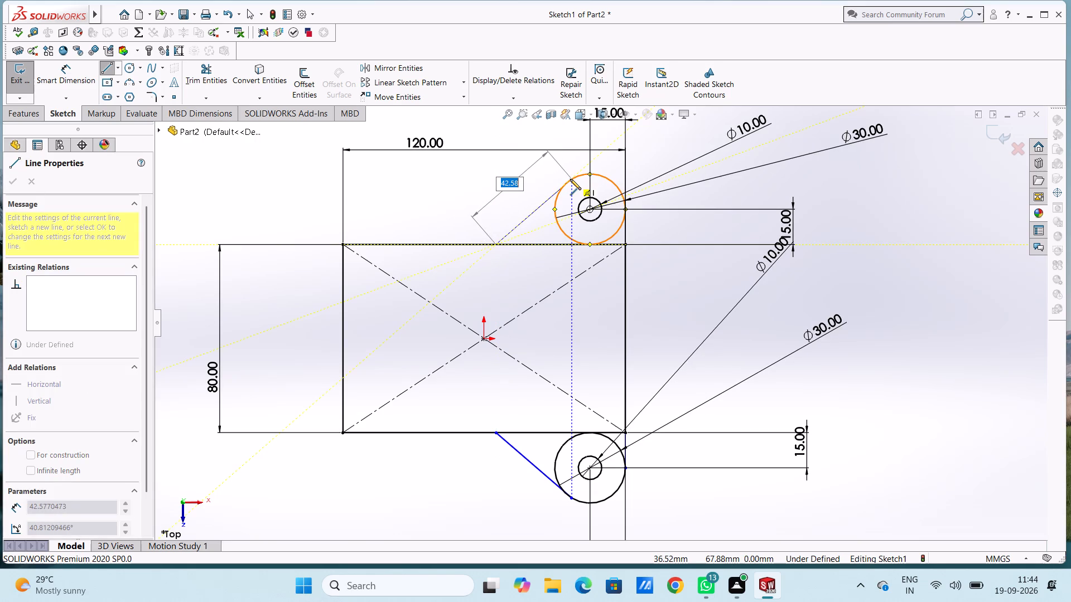
click(570, 179)
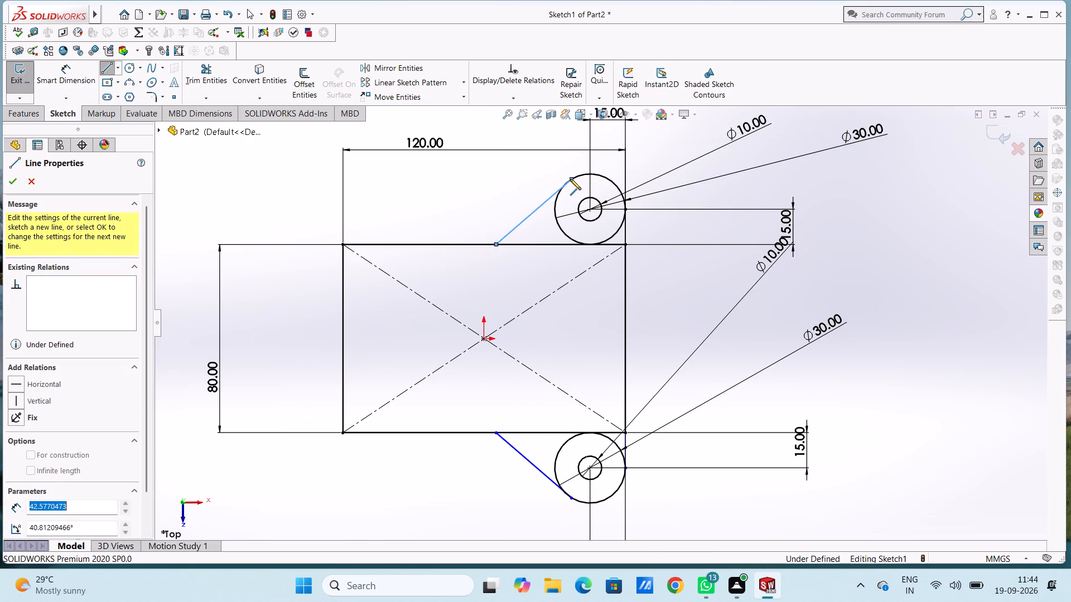
key(Escape)
key(Escape)
key(Escape)
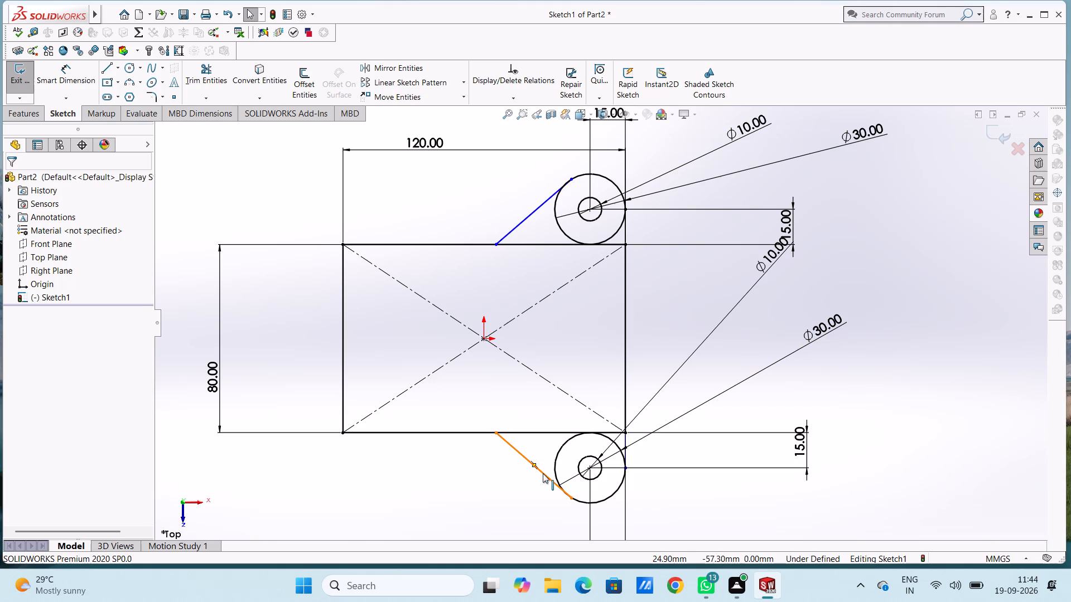
Add a 40 mm horizontal dimension between the lower slanted line's start on the bottom edge and the lower circles' centre.
scroll(543, 473, up, 3)
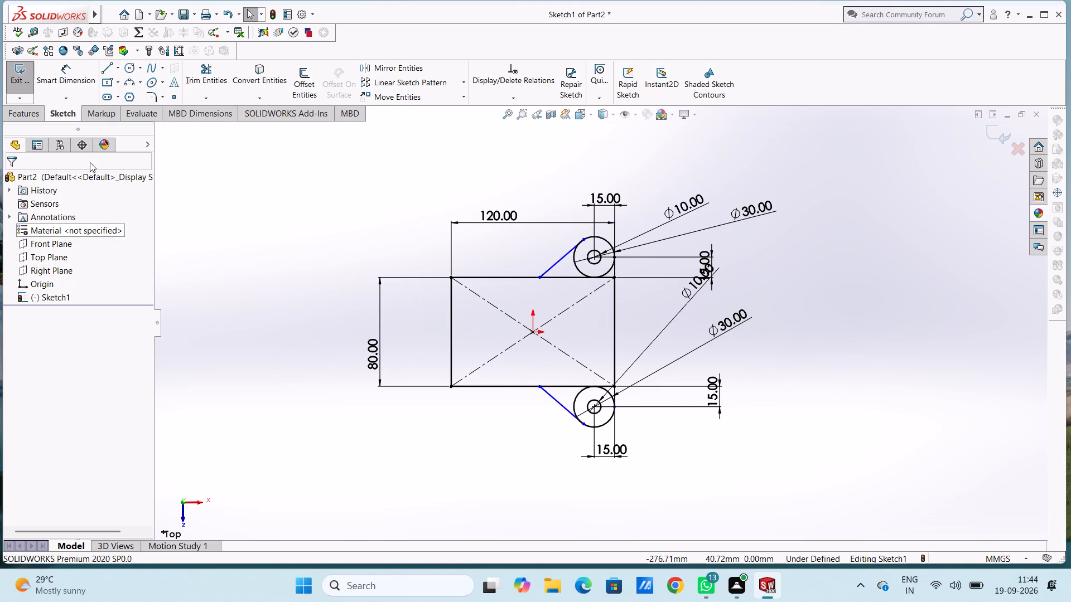
click(76, 81)
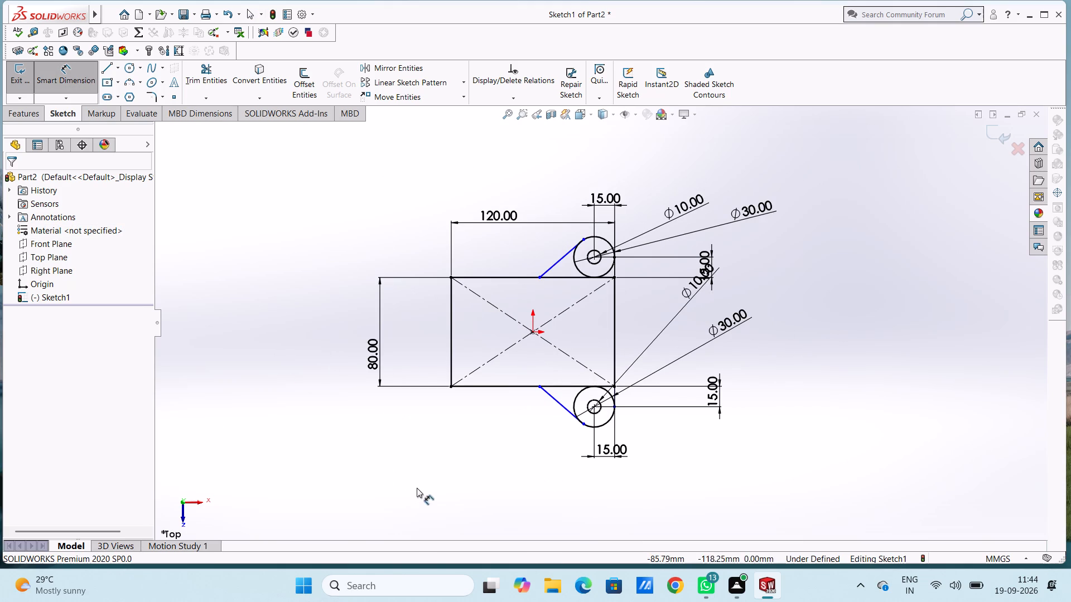
click(539, 386)
click(594, 407)
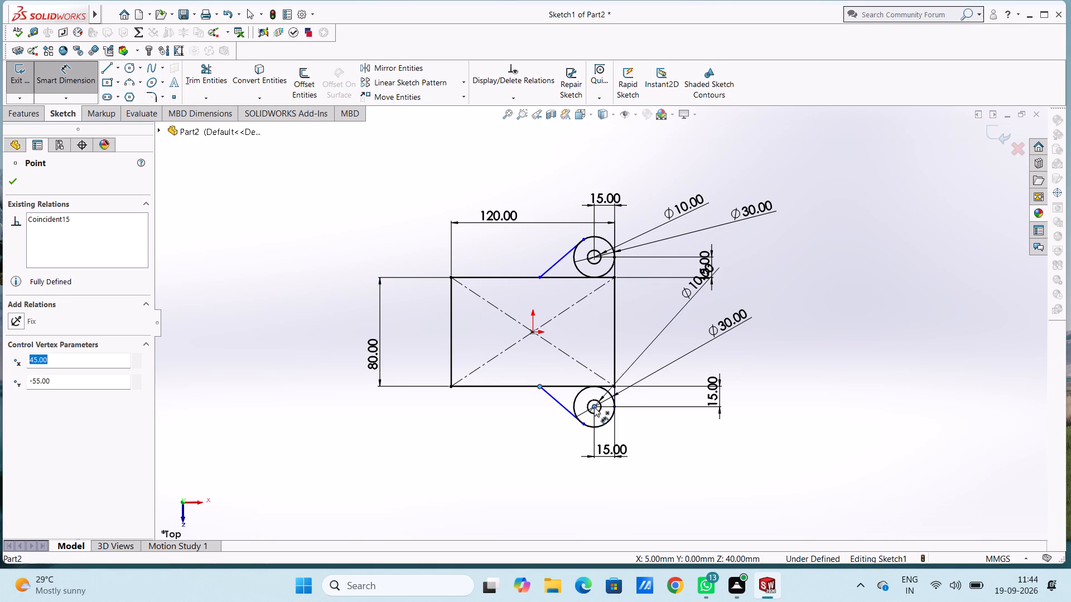
click(591, 502)
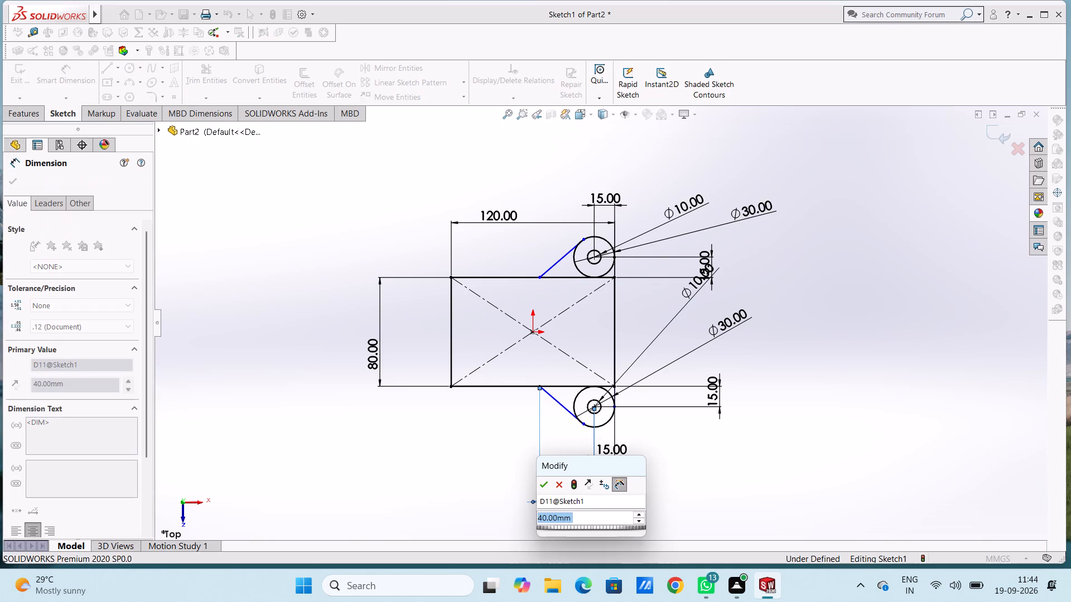
click(546, 489)
click(515, 444)
Add a 40 mm horizontal dimension between the upper slanted line's start on the top edge and the upper circles' centre.
scroll(556, 346, down, 3)
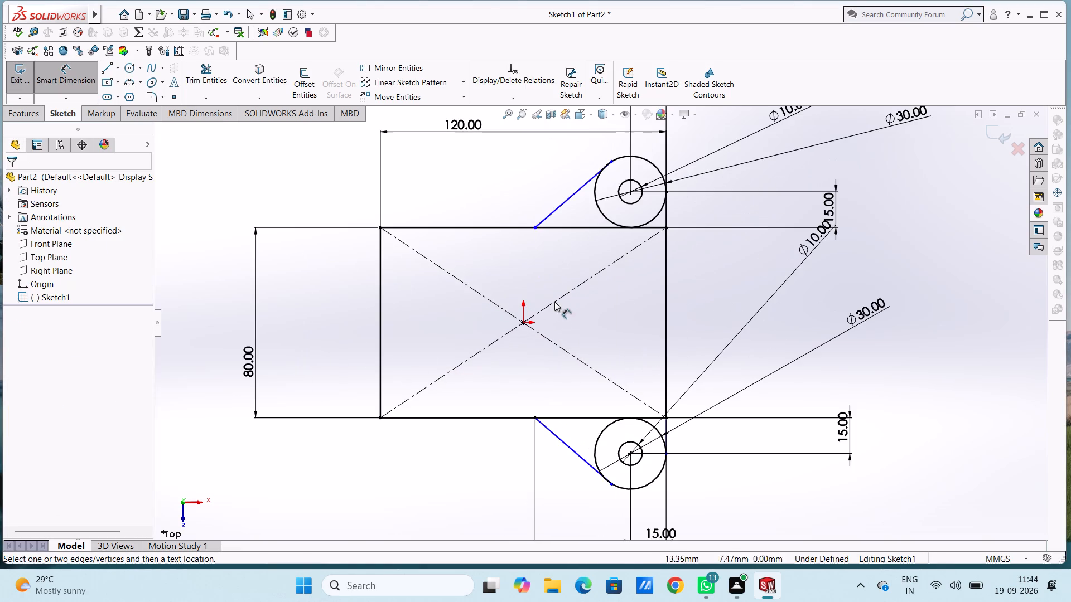
click(535, 231)
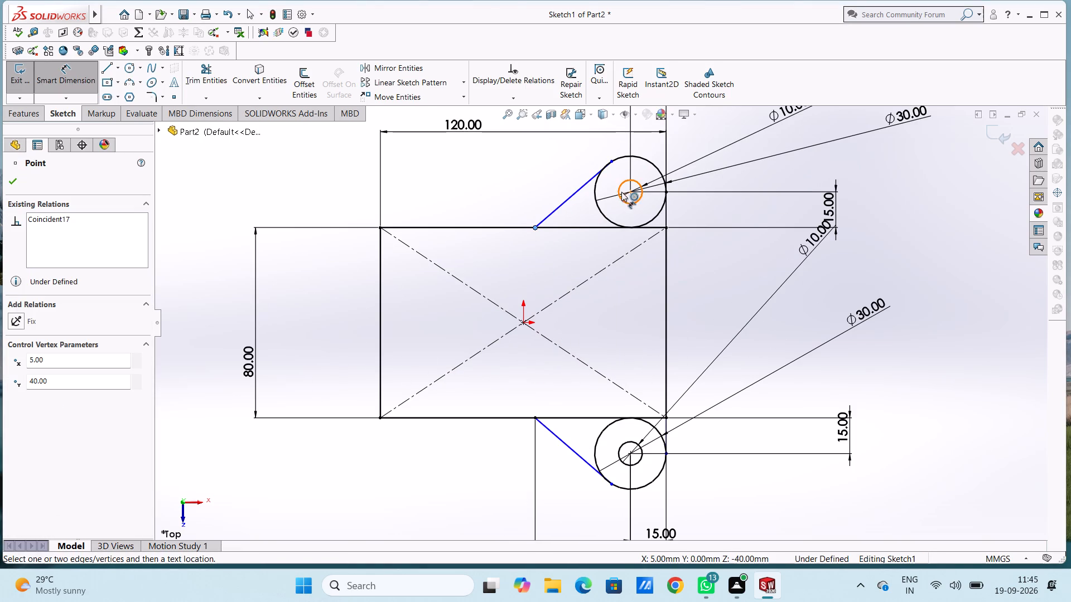
click(630, 193)
scroll(628, 199, up, 2)
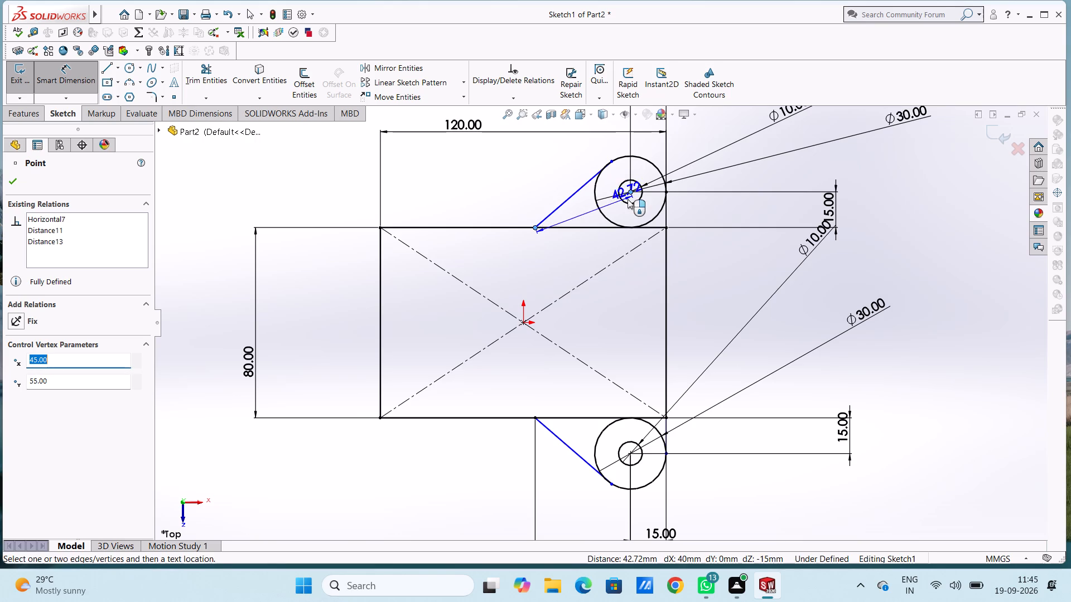
scroll(628, 199, up, 3)
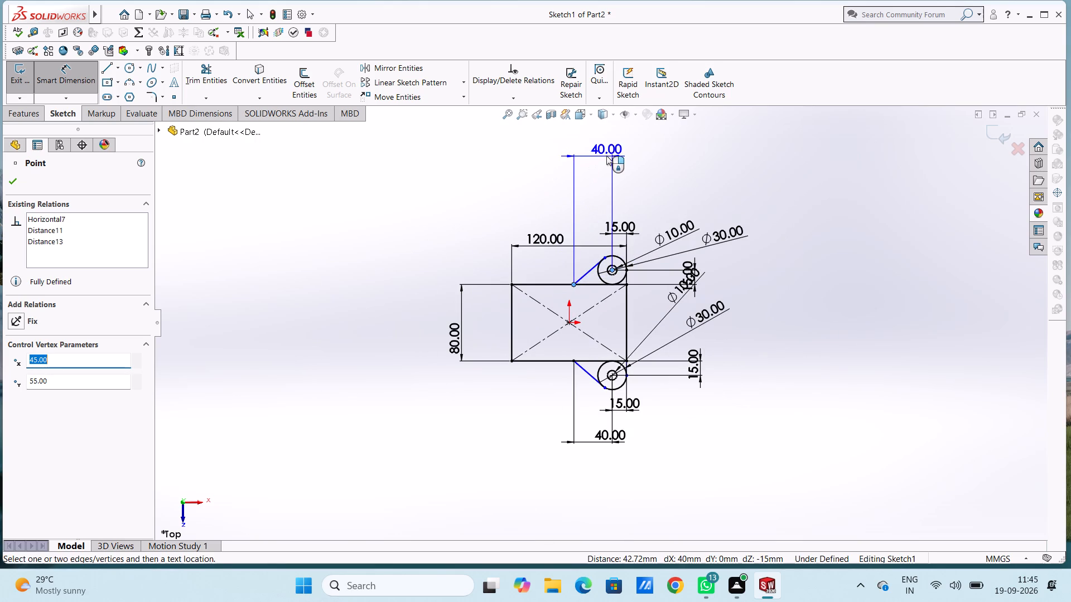
click(606, 156)
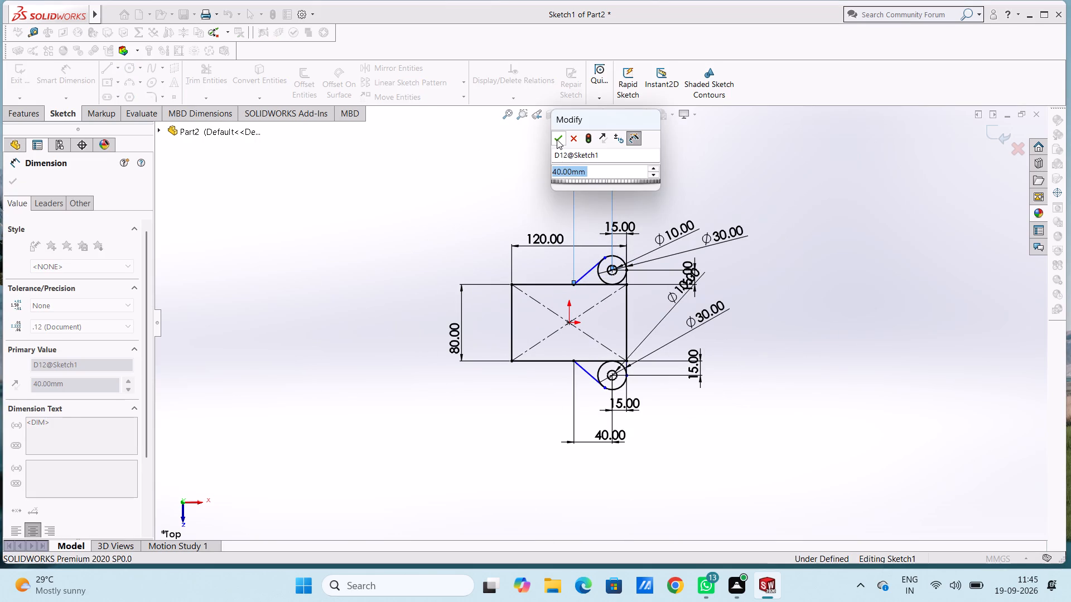
click(557, 139)
click(494, 183)
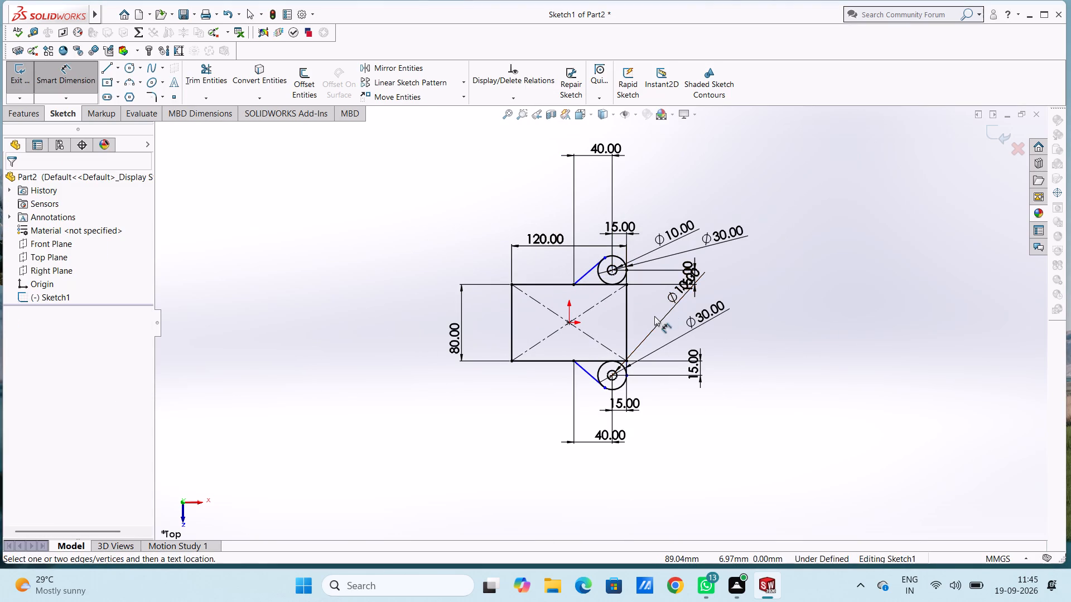
click(647, 312)
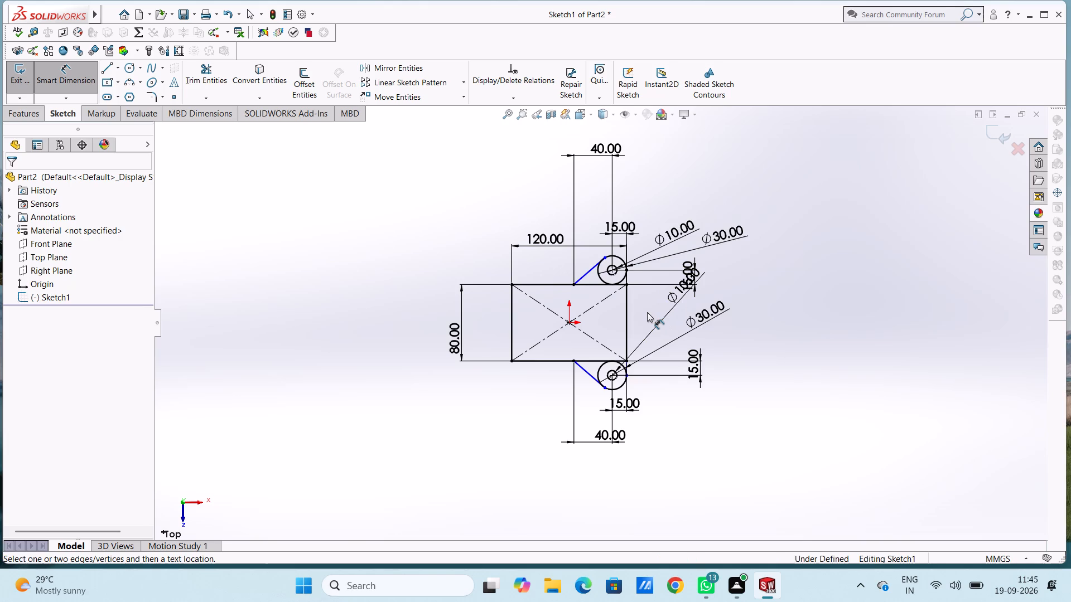
Draw a 40 mm radius three-point arc bulging outward between the rectangle's two left corners, forming a semicircular end.
scroll(643, 429, down, 3)
scroll(546, 231, up, 3)
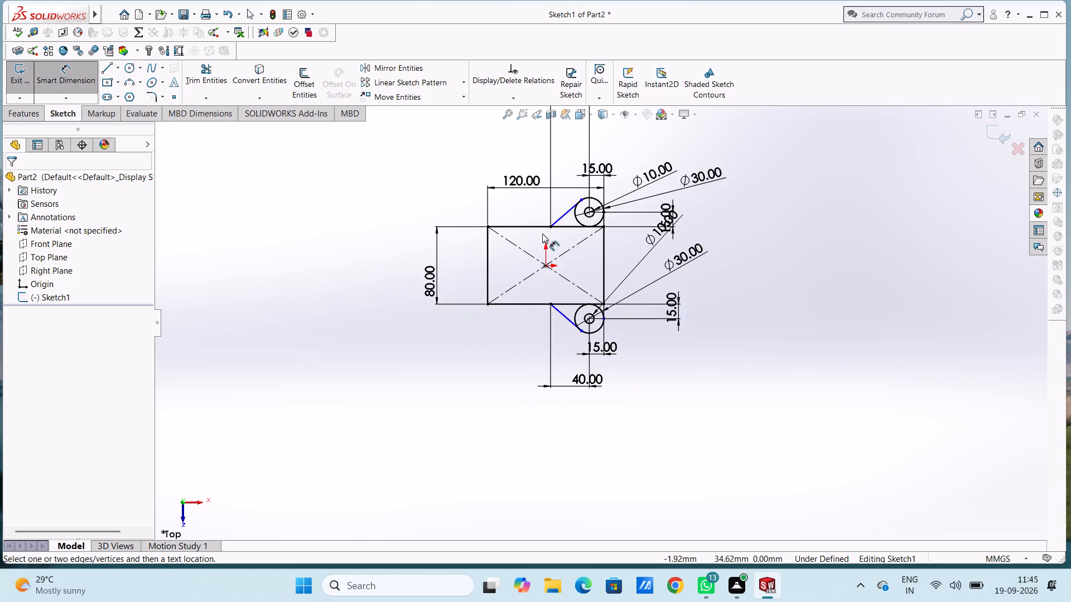
scroll(539, 239, down, 5)
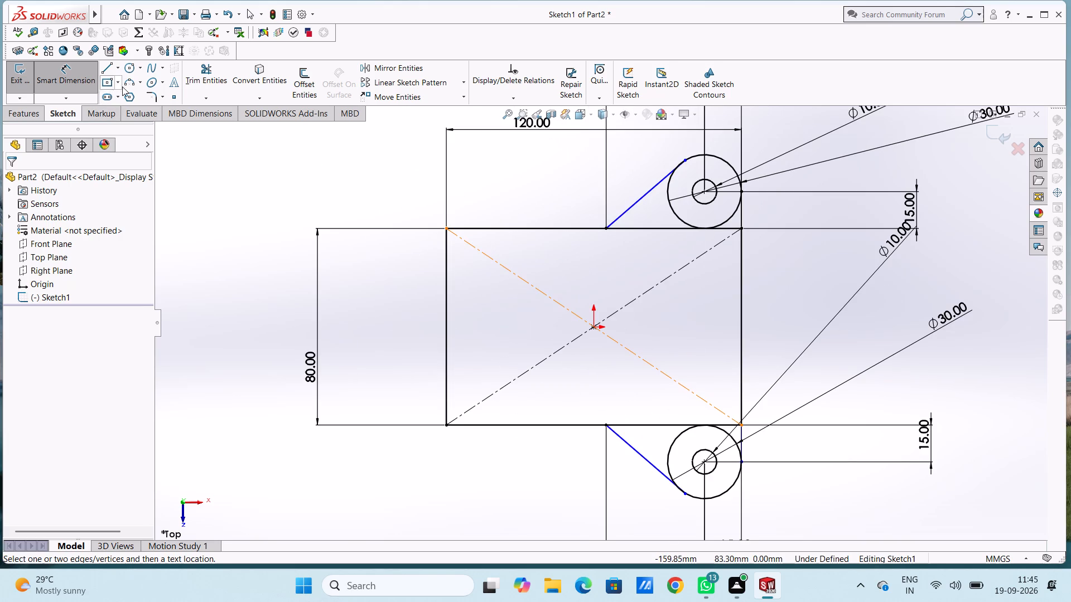
click(128, 83)
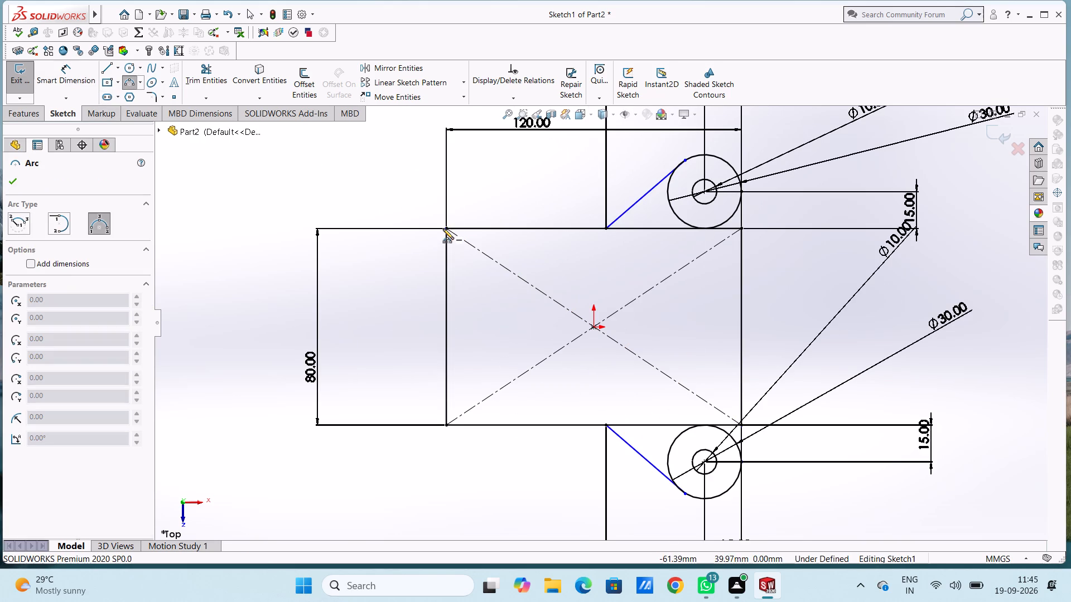
click(446, 226)
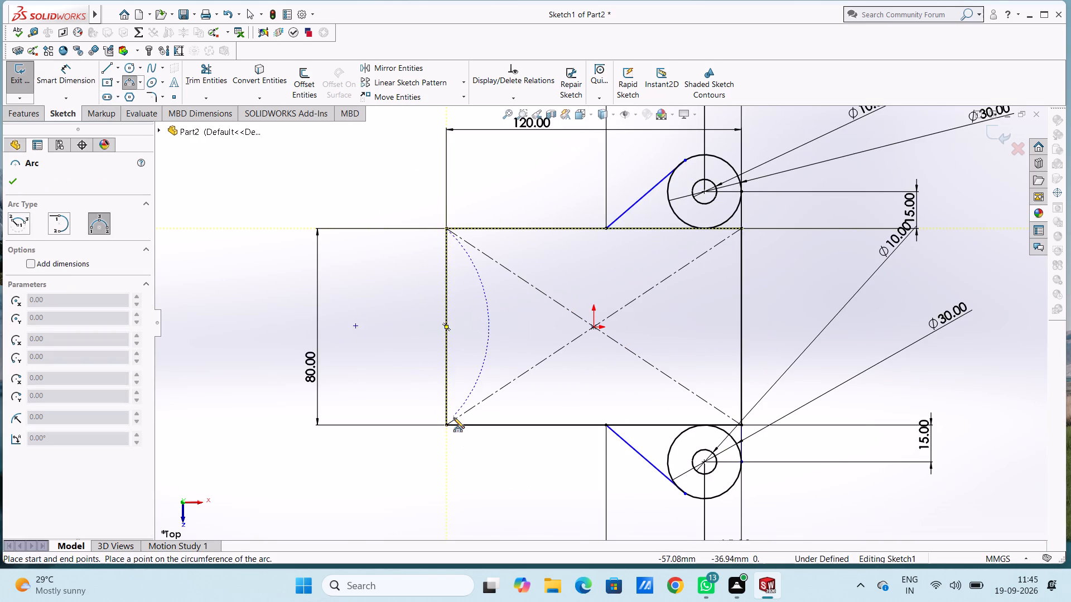
click(446, 426)
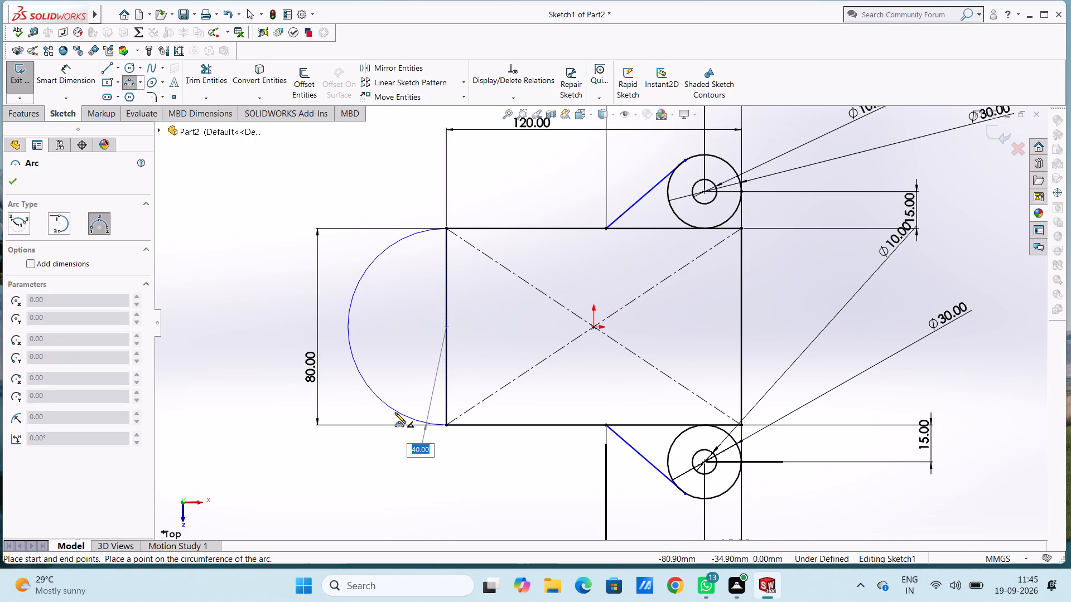
click(395, 412)
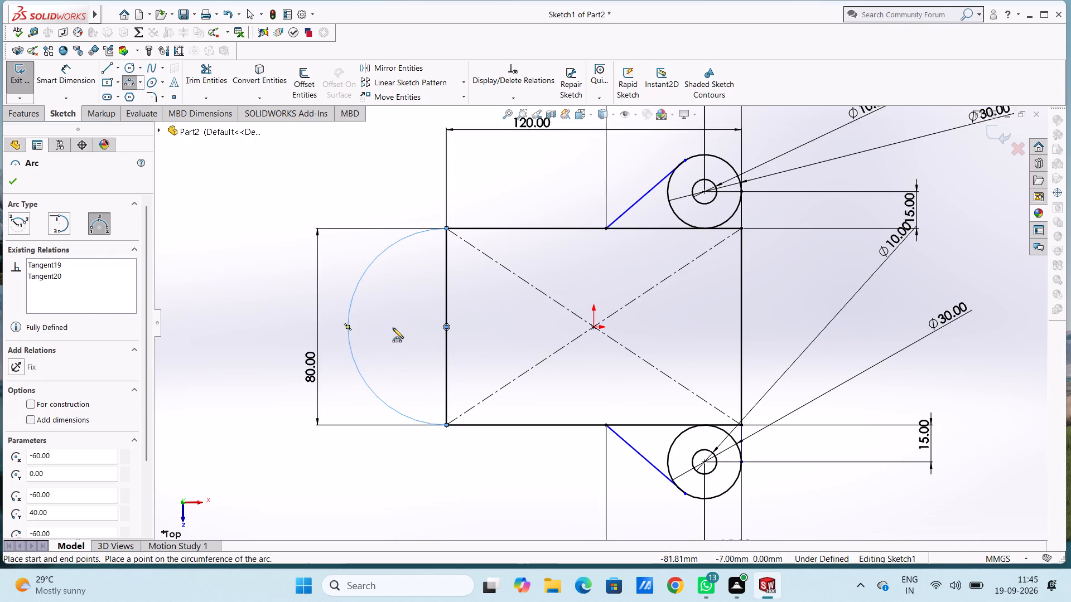
Trim away the rectangle's left vertical edge inside the semicircular end.
click(205, 71)
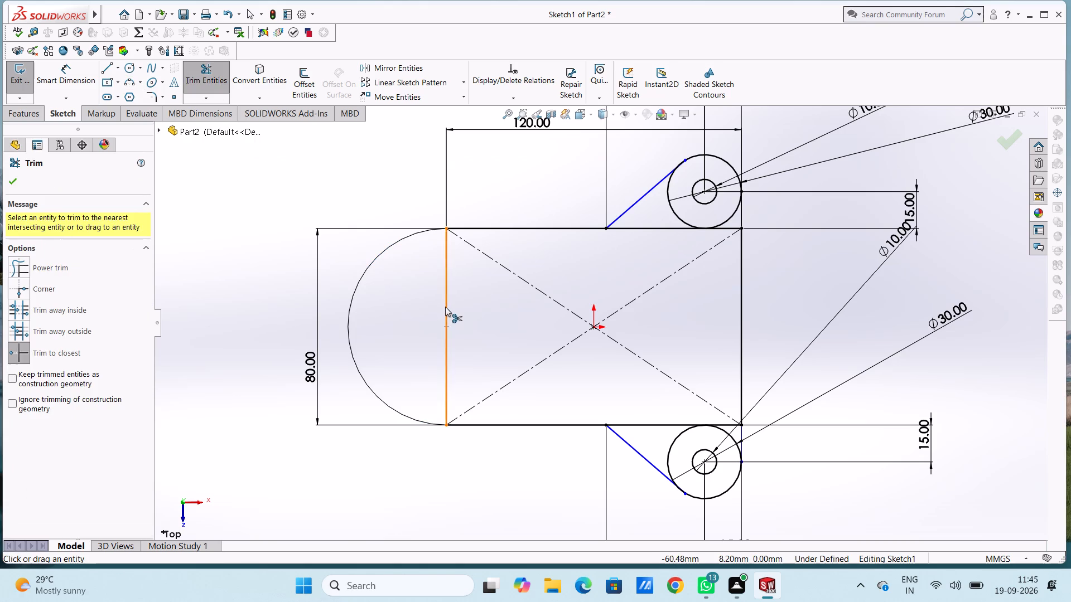
click(445, 307)
scroll(446, 307, up, 1)
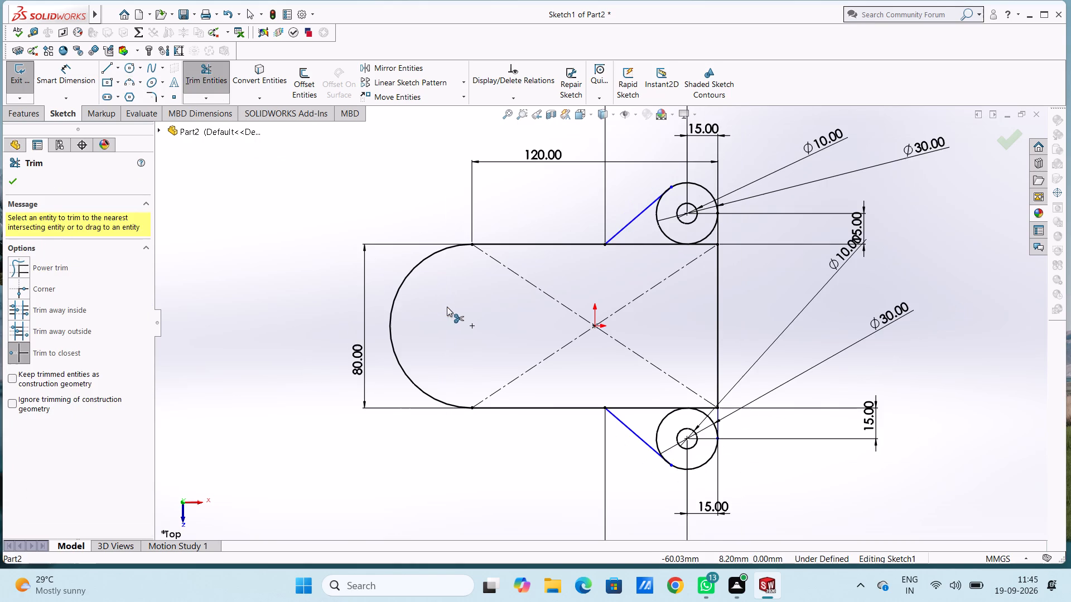
key(Escape)
key(Escape)
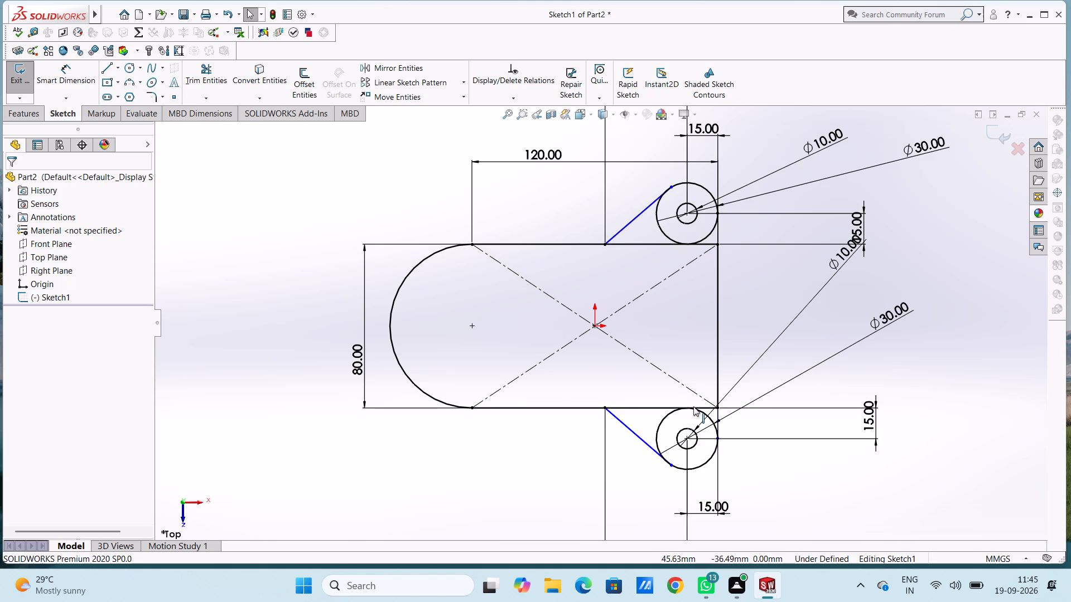
Apply 15 mm sketch fillets to the rectangle's lower-right and upper-right corners.
scroll(756, 398, down, 6)
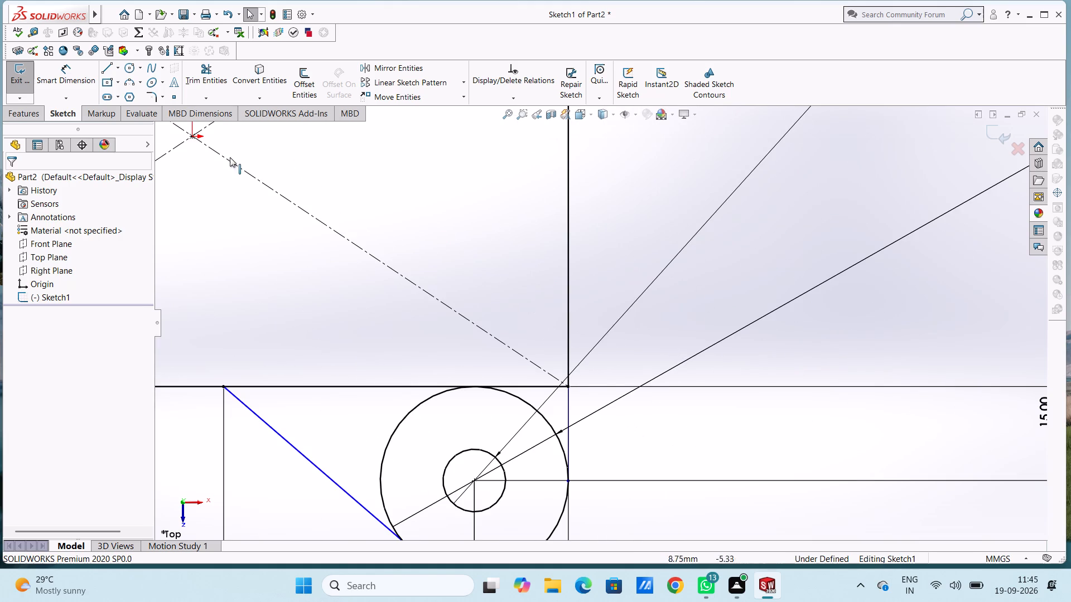
click(153, 96)
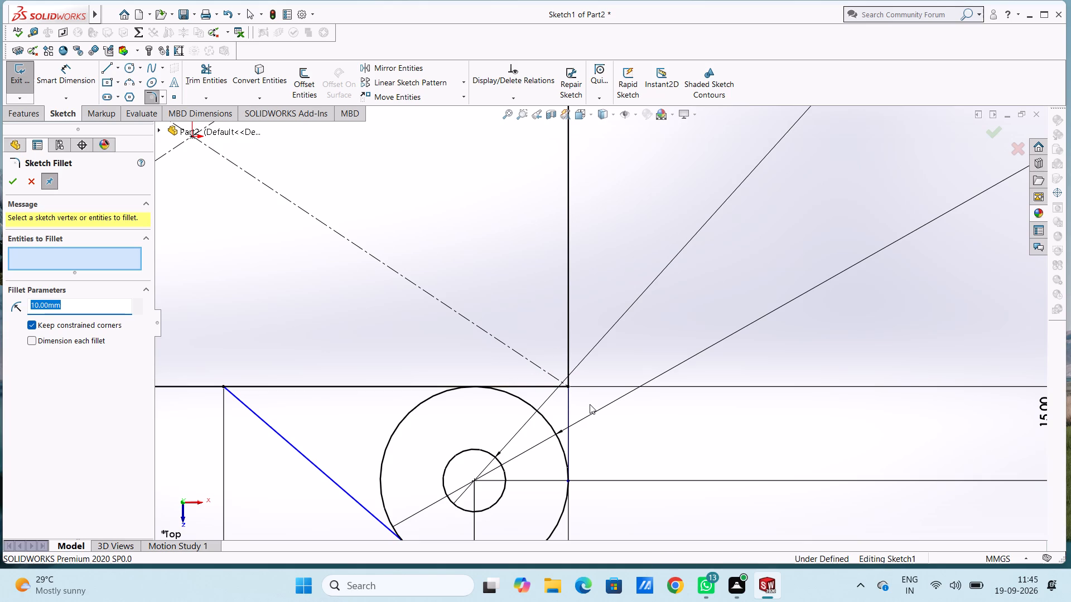
text(15)
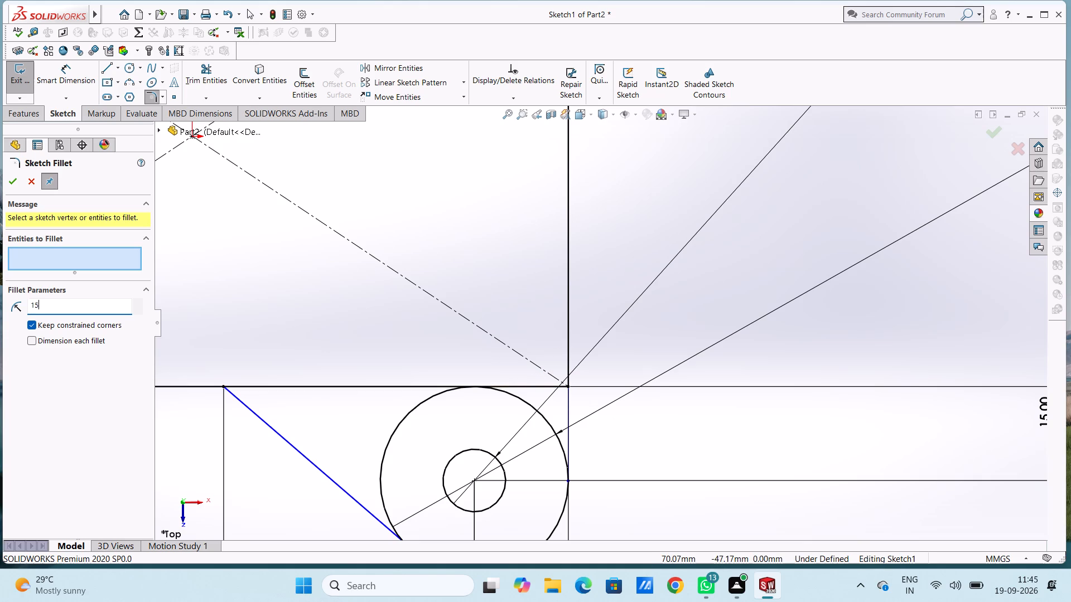
key(Return)
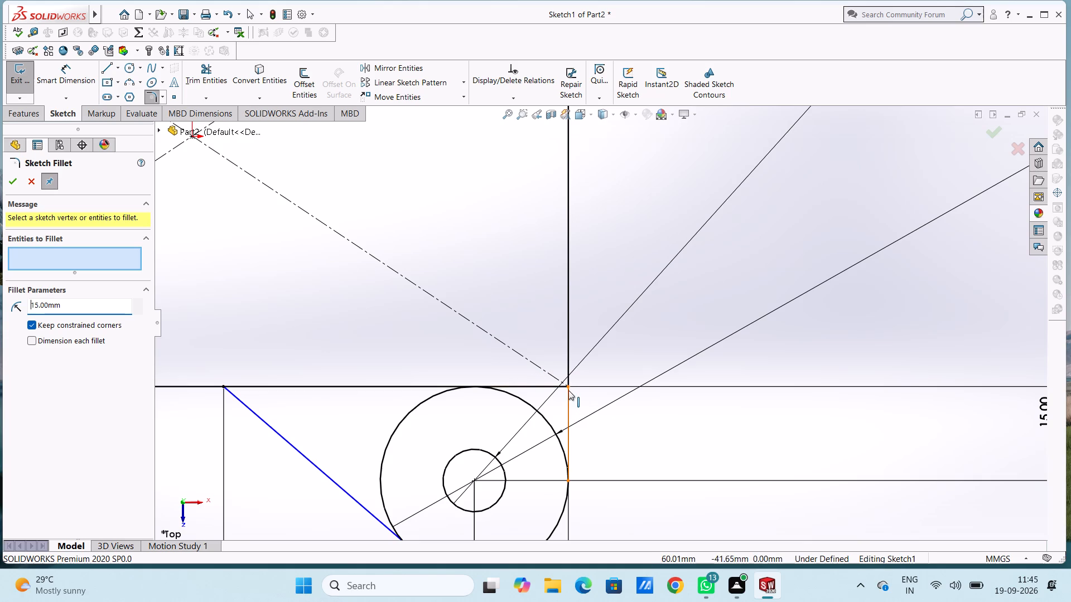
click(568, 386)
scroll(568, 386, up, 10)
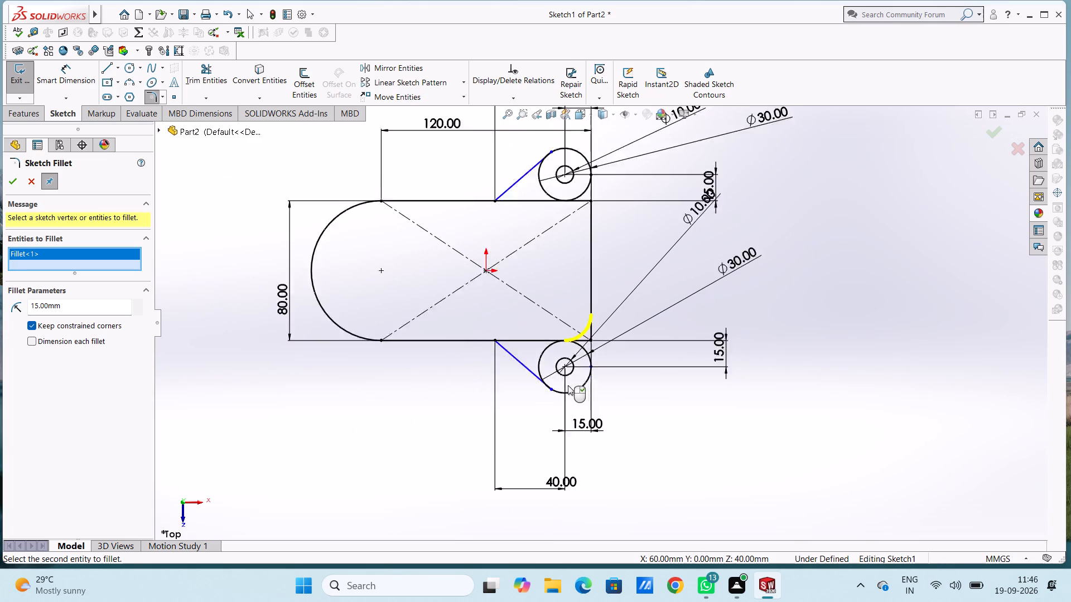
click(595, 237)
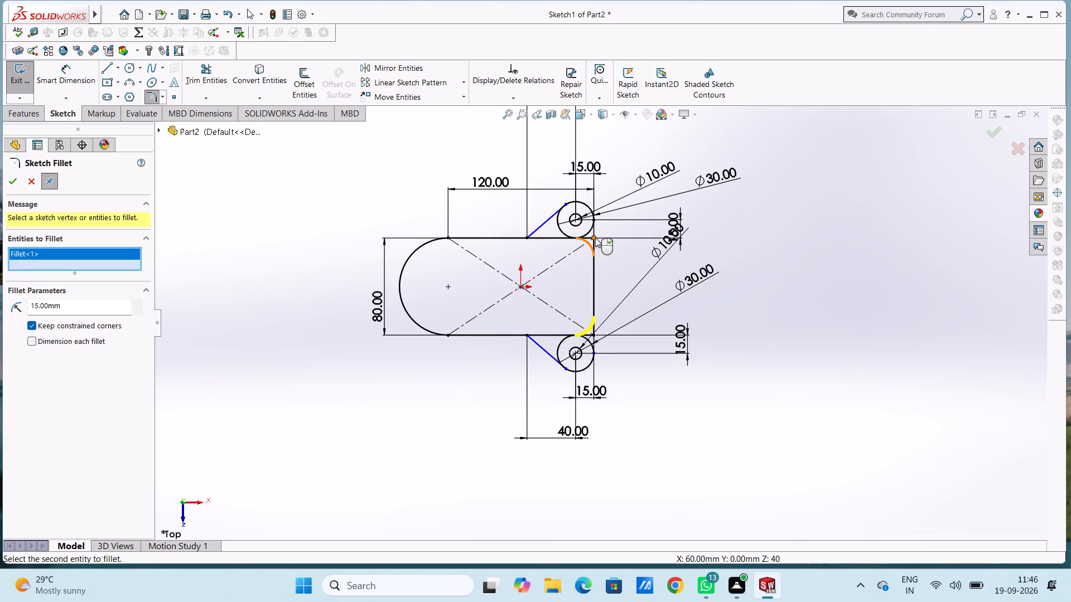
click(11, 181)
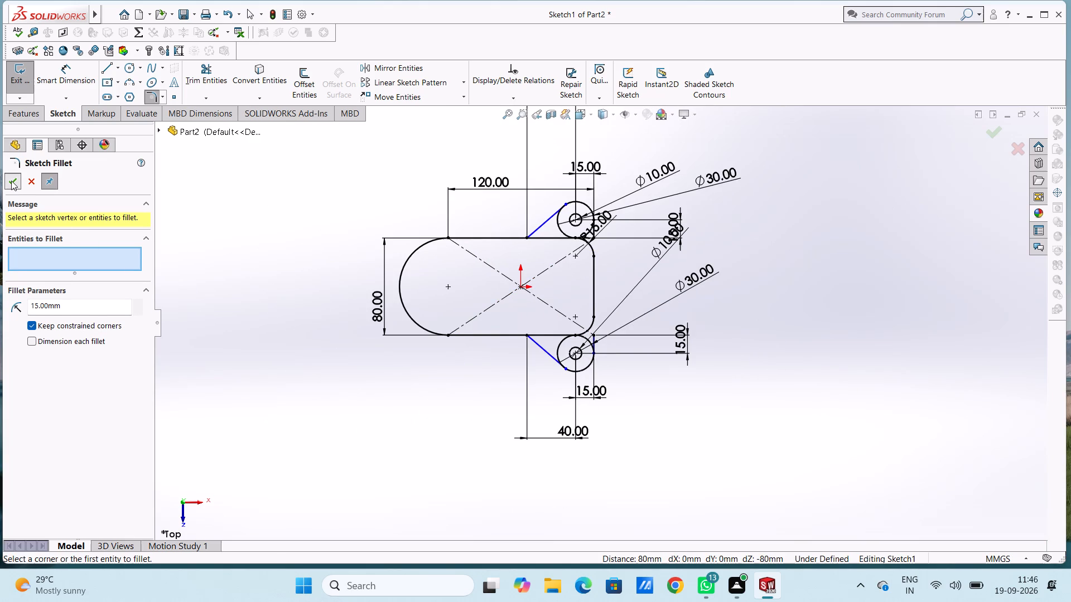
click(11, 181)
Draw a 15 mm vertical line from the lower-right fillet's end on the right edge down to the original corner point.
scroll(440, 439, down, 3)
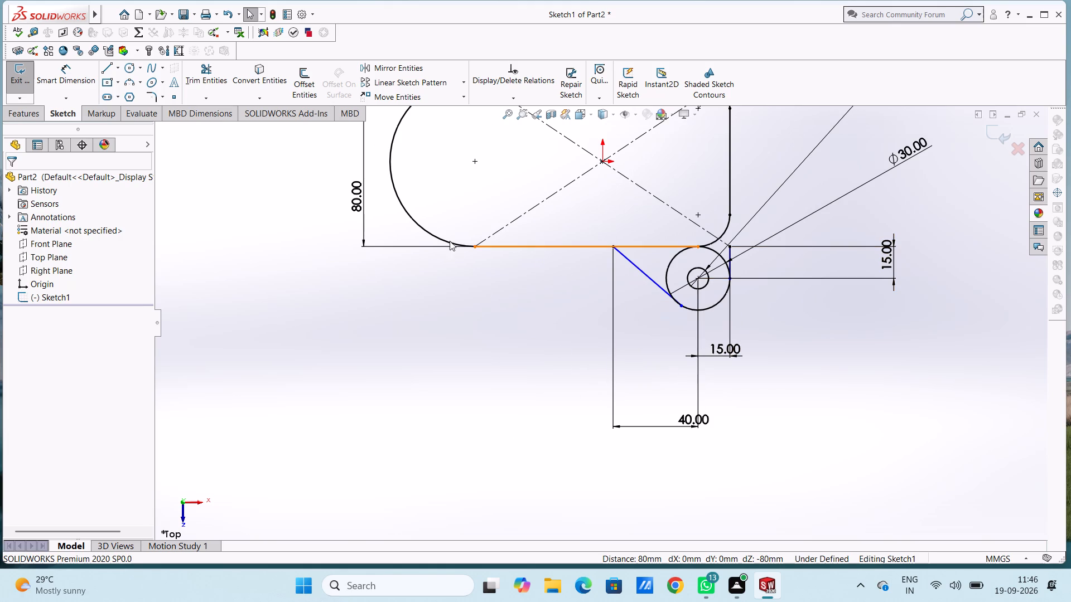
click(108, 68)
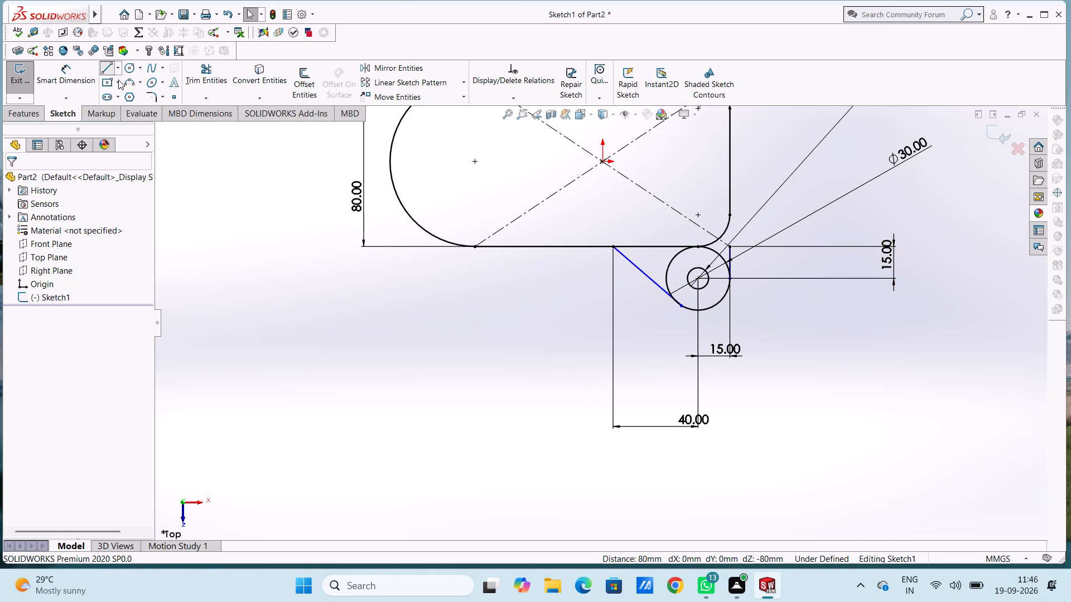
scroll(751, 220, down, 6)
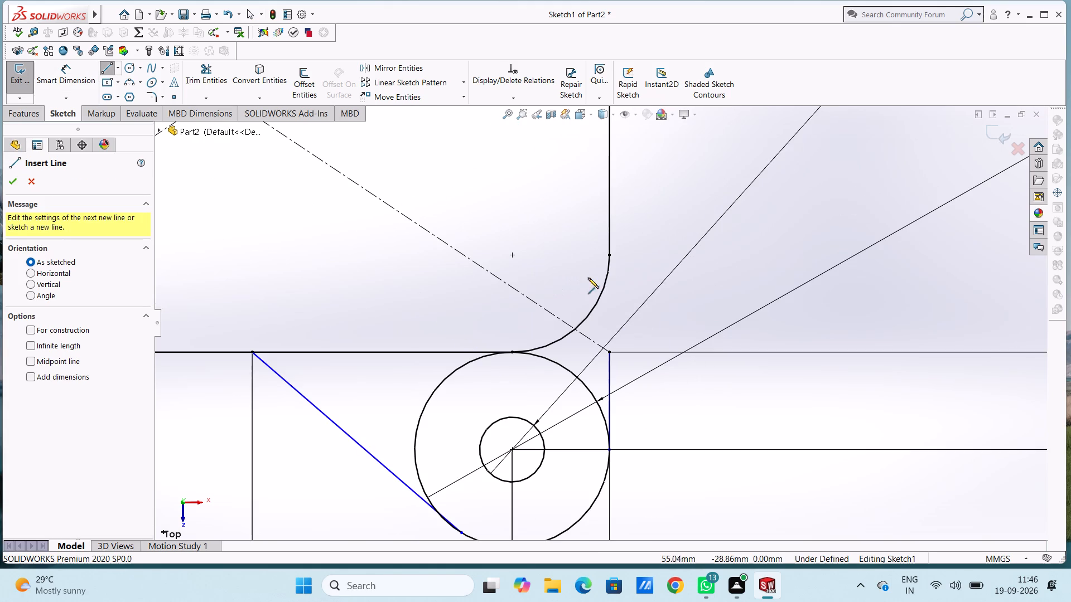
click(609, 255)
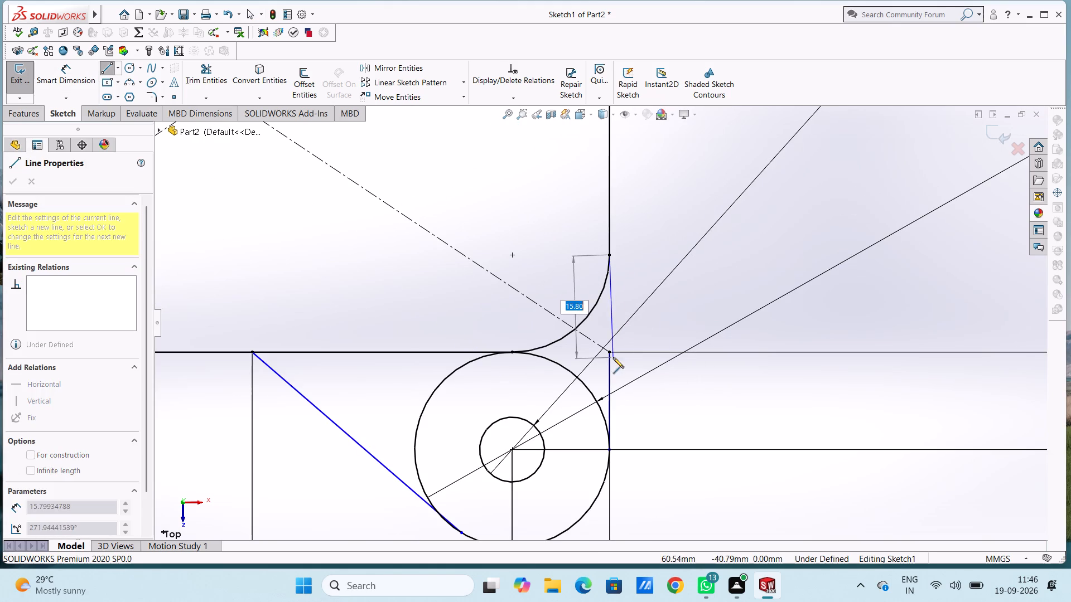
click(609, 353)
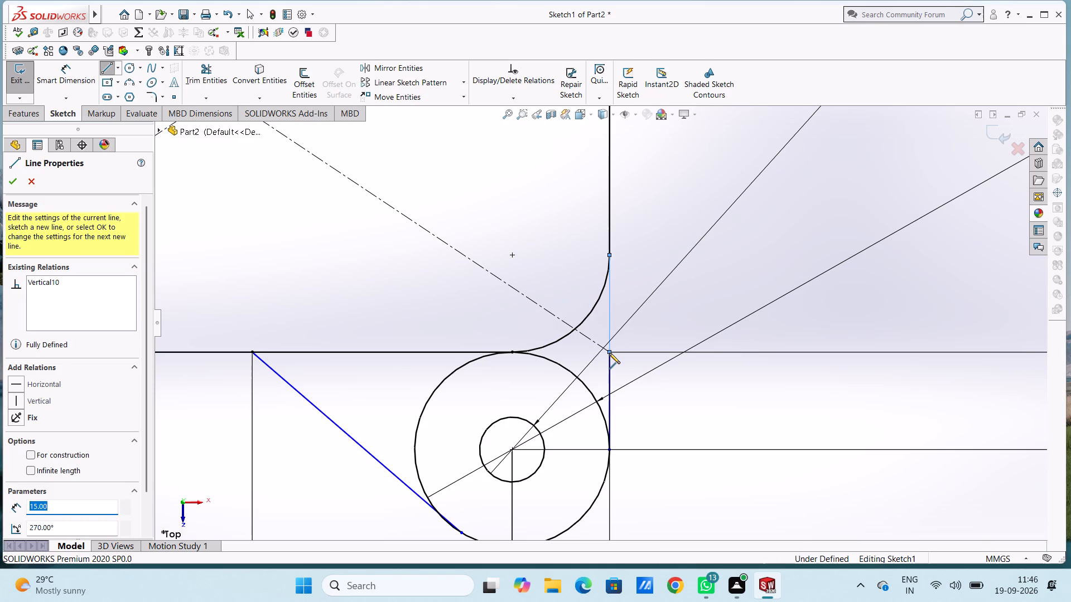
key(Escape)
key(Escape)
Draw a 15 mm vertical line from the rectangle's original upper-right corner point down to the upper-right fillet's end on the right edge.
scroll(609, 353, up, 11)
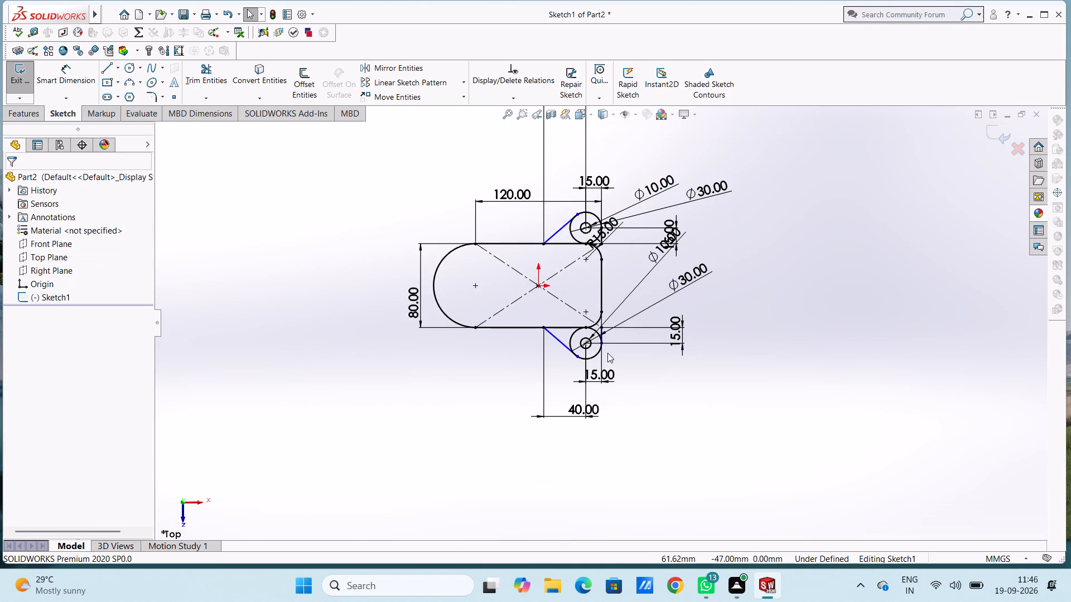
scroll(600, 197, down, 8)
scroll(633, 467, down, 6)
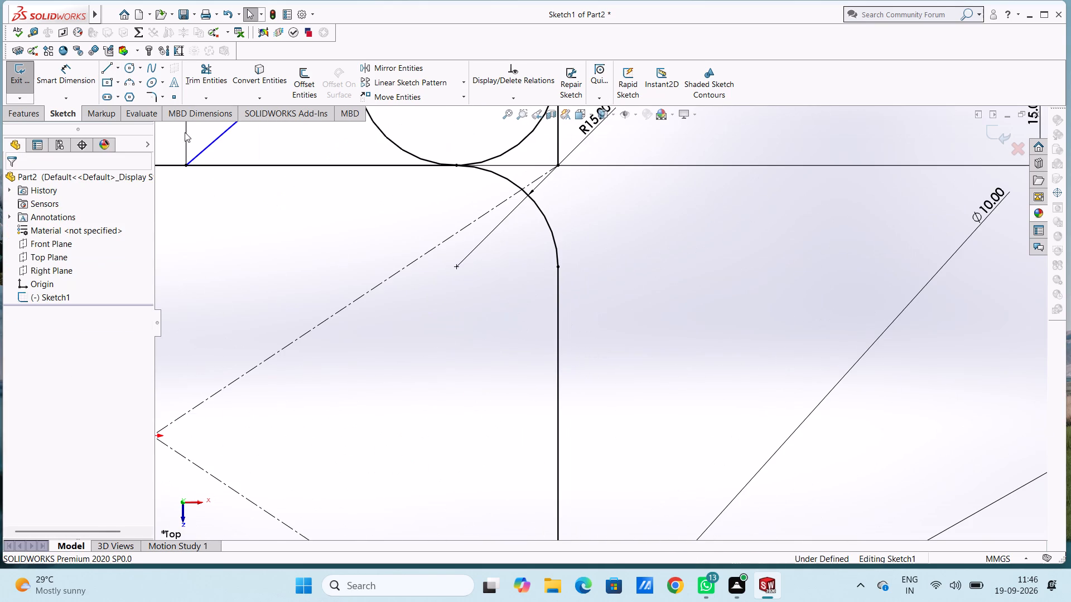
click(103, 70)
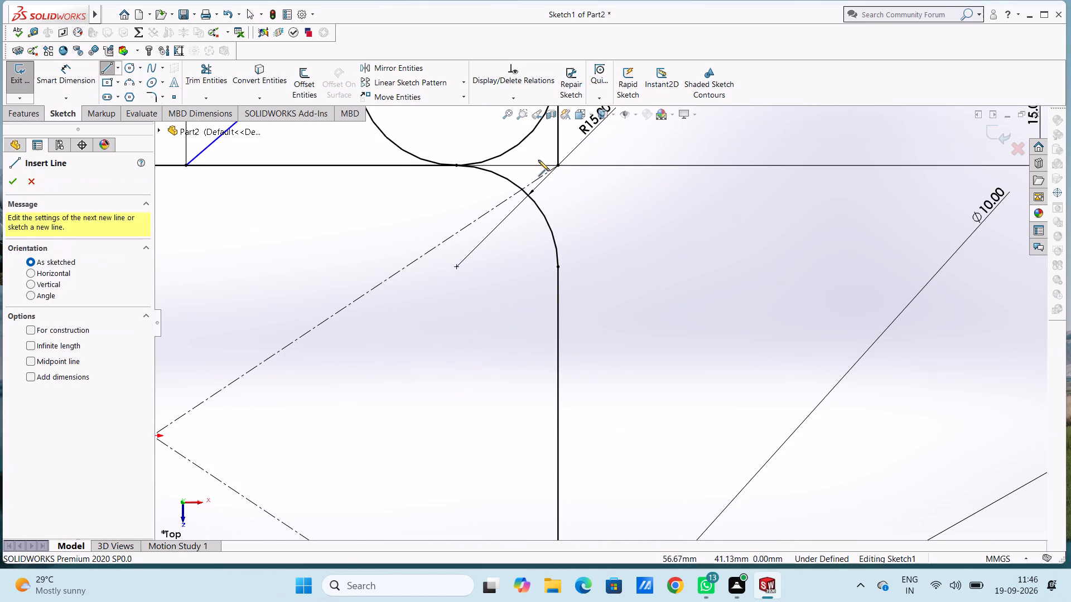
click(556, 166)
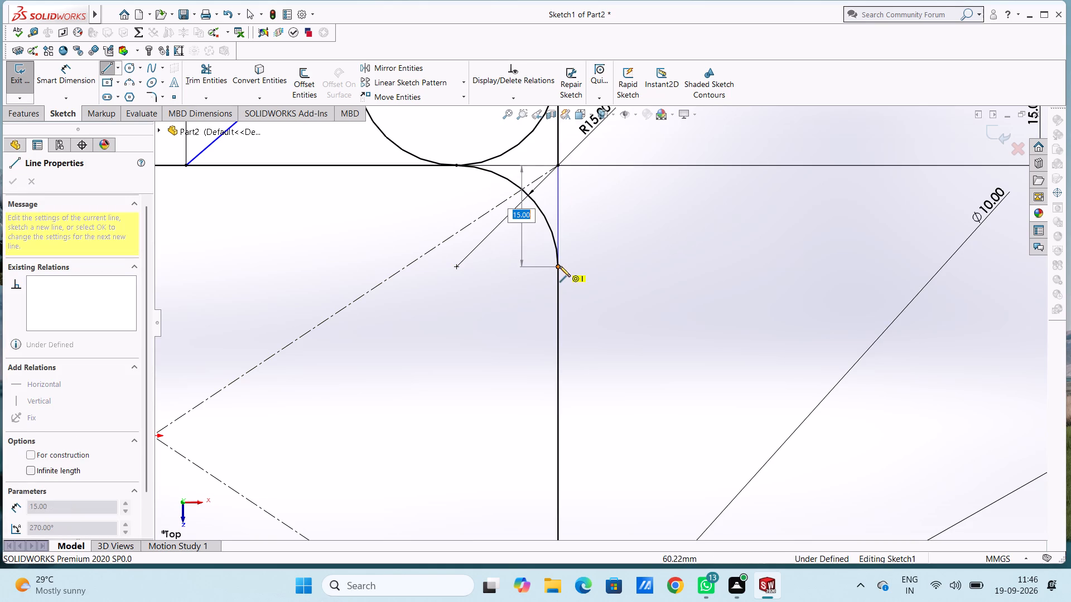
click(559, 268)
key(Escape)
key(Escape)
key(Escape)
key(Escape)
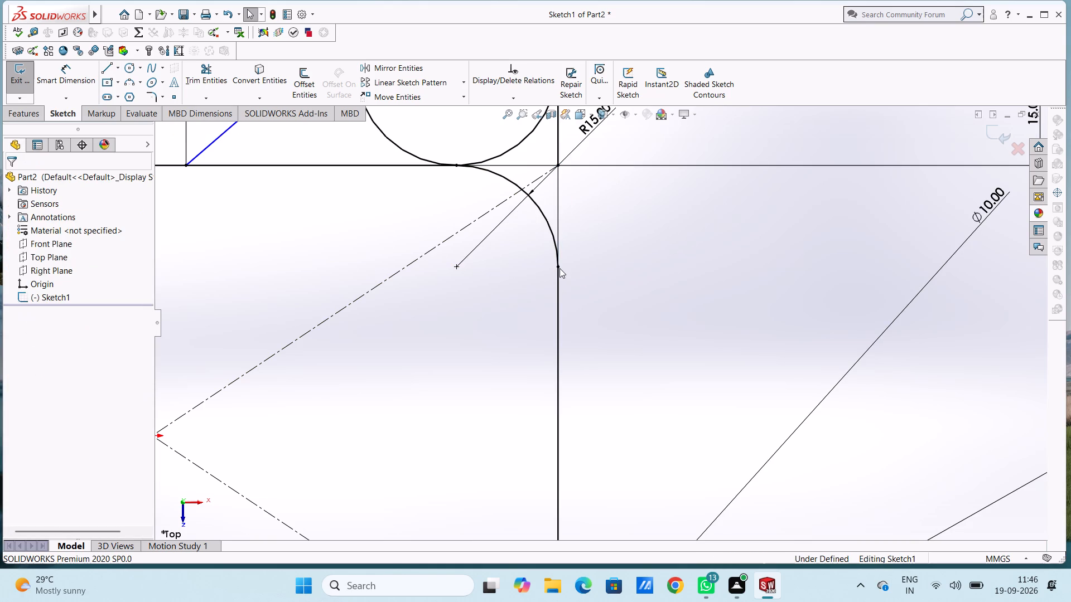
Trim away the inner arcs of the lower and upper 30 mm circles, leaving only the outer rounded lug ends.
scroll(559, 268, up, 11)
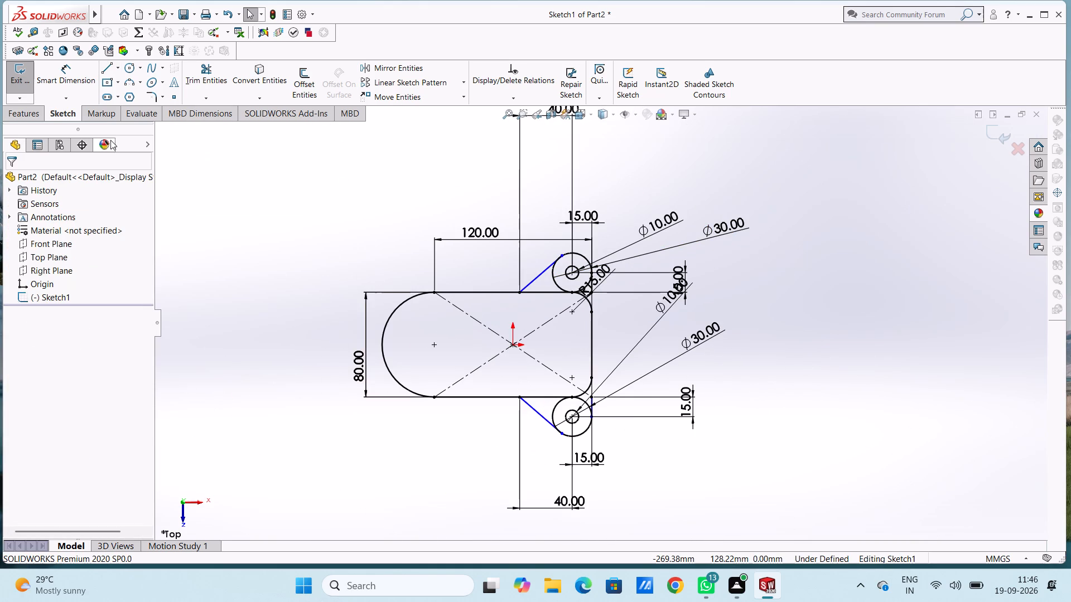
click(195, 72)
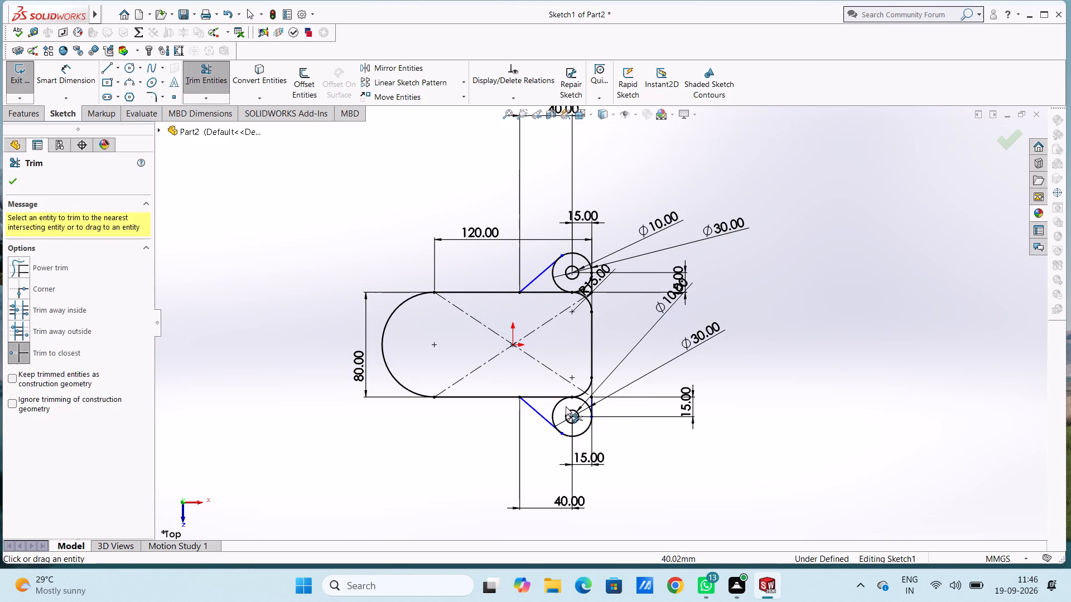
click(556, 406)
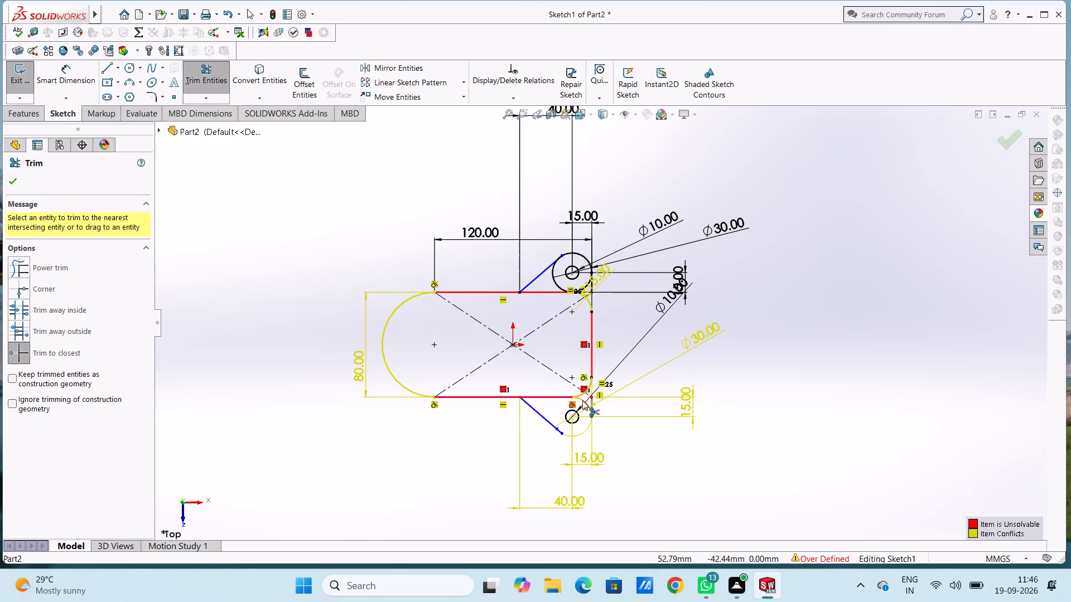
click(582, 400)
scroll(569, 292, down, 3)
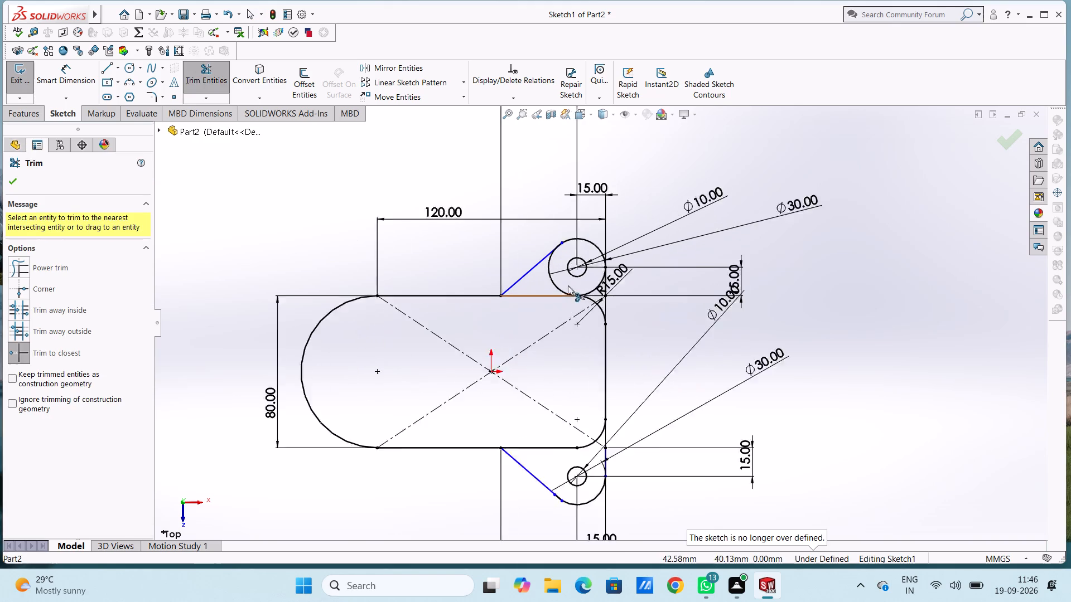
scroll(568, 285, down, 2)
click(555, 292)
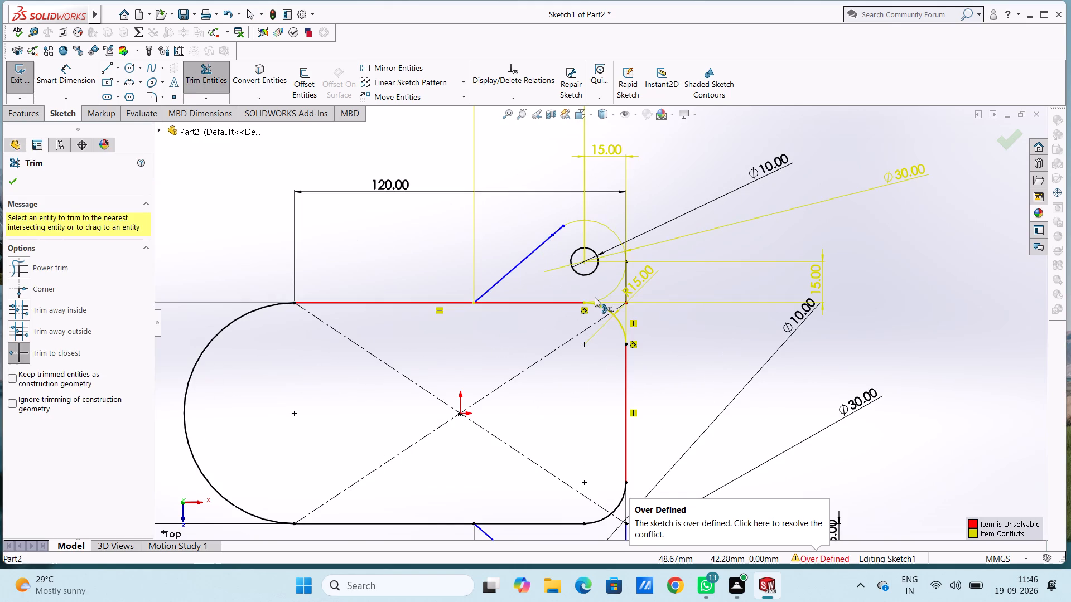
click(600, 299)
scroll(600, 300, up, 5)
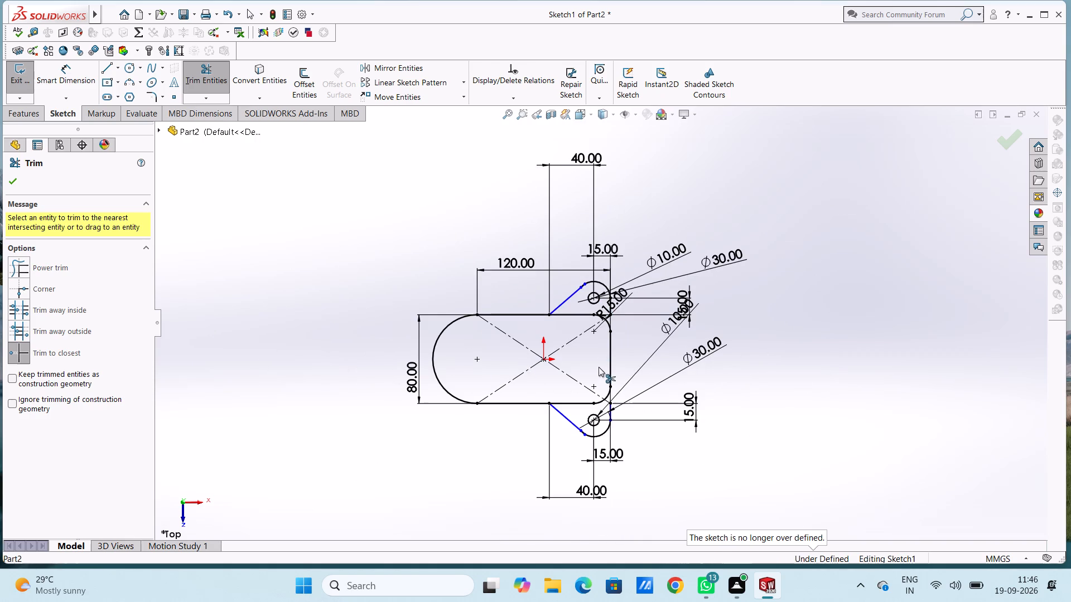
scroll(600, 372, up, 3)
scroll(702, 397, down, 7)
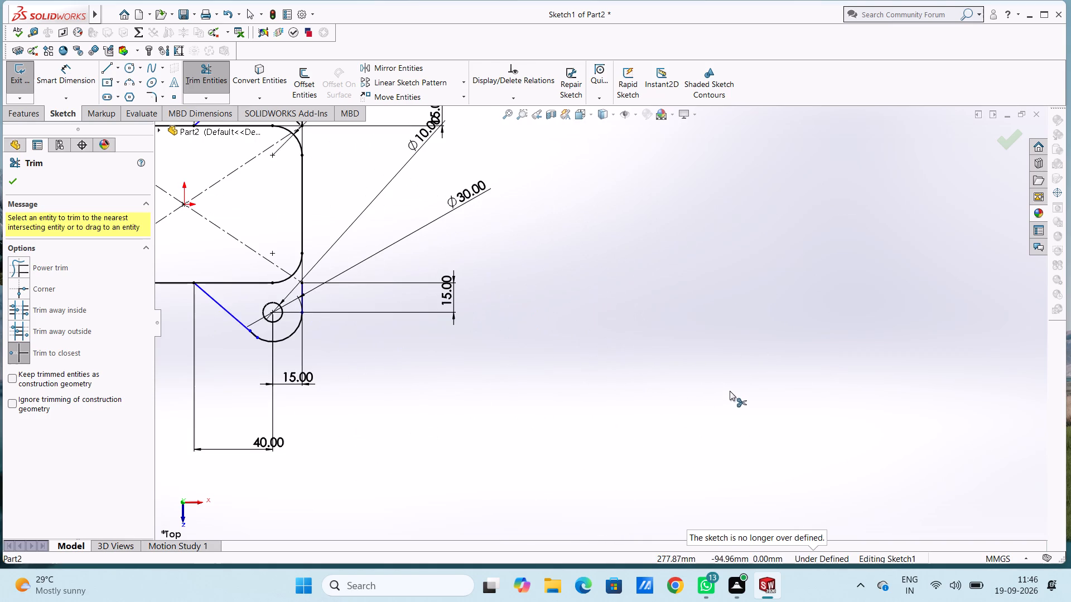
scroll(408, 258, up, 6)
scroll(312, 269, down, 4)
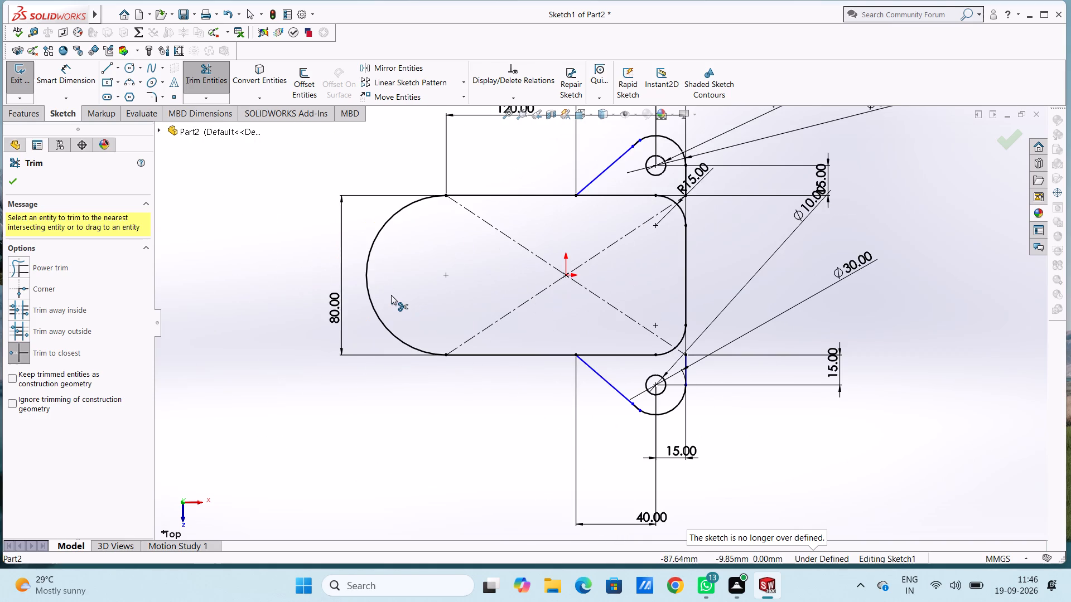
key(Escape)
key(Escape)
key(Escape)
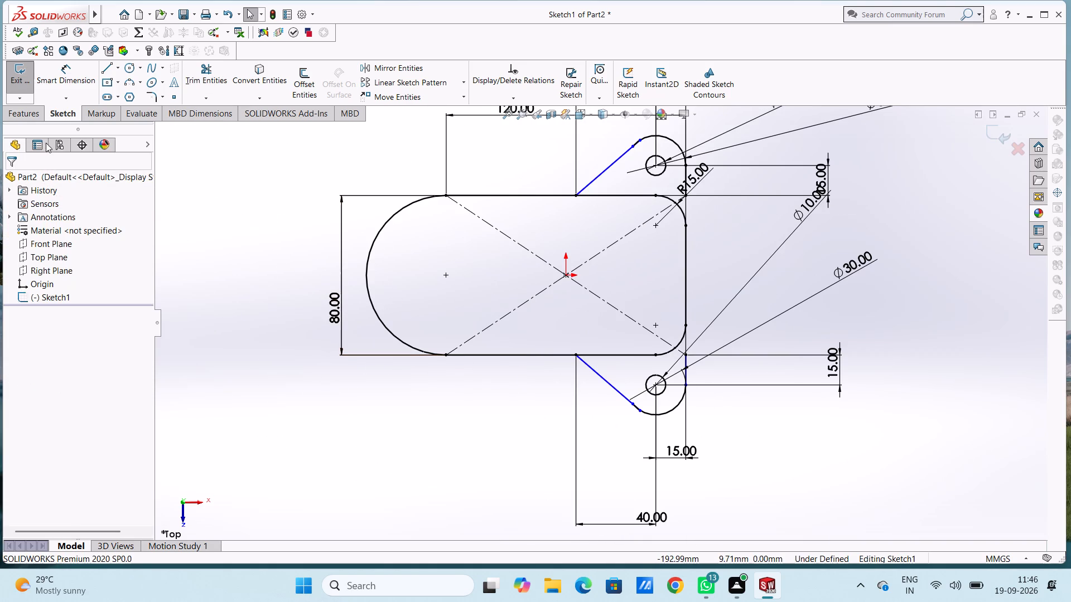
Extrude the main body region and both lug regions as a 15 mm blind boss, leaving the 10 mm circles as holes.
click(26, 115)
click(20, 93)
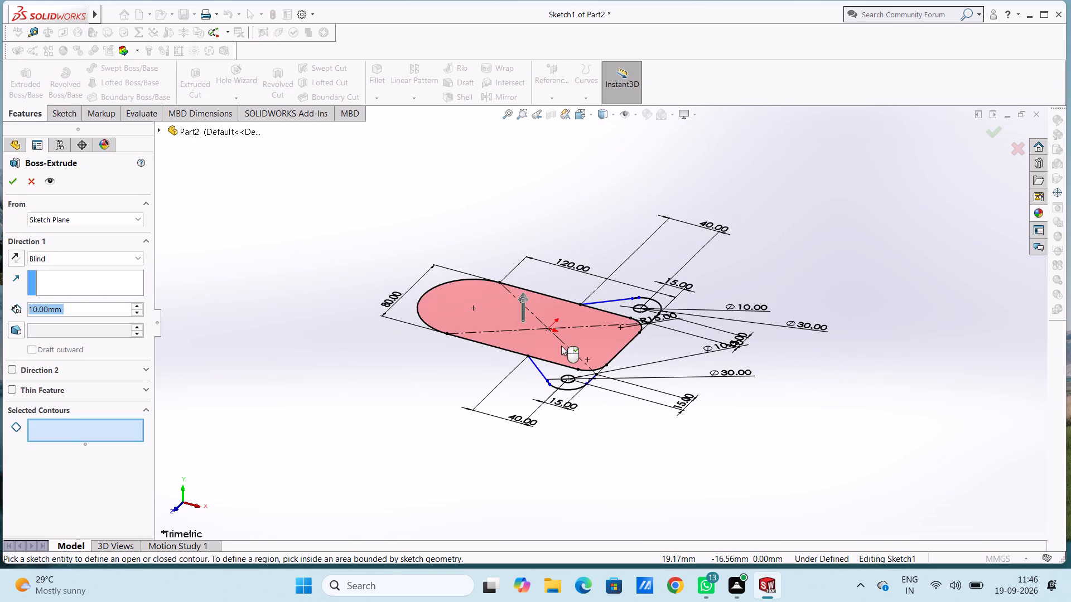
click(557, 347)
click(553, 371)
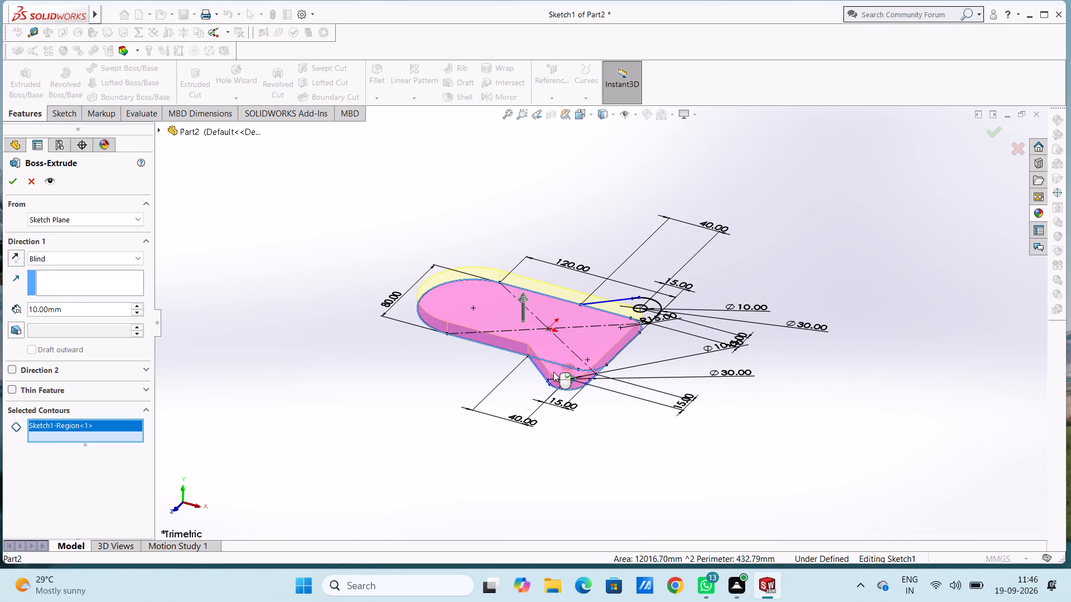
click(649, 304)
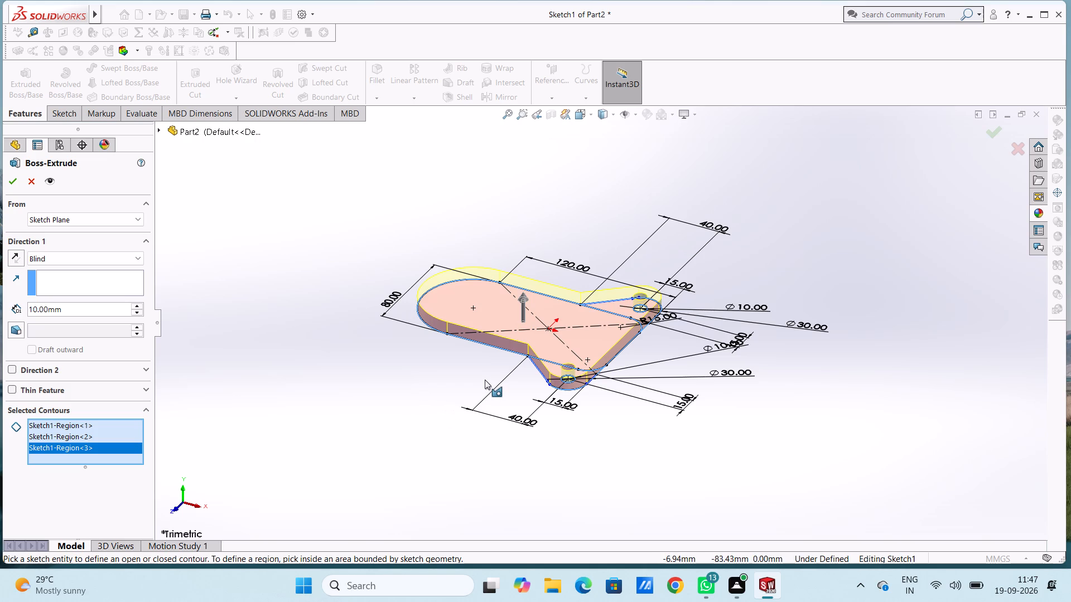
click(74, 310)
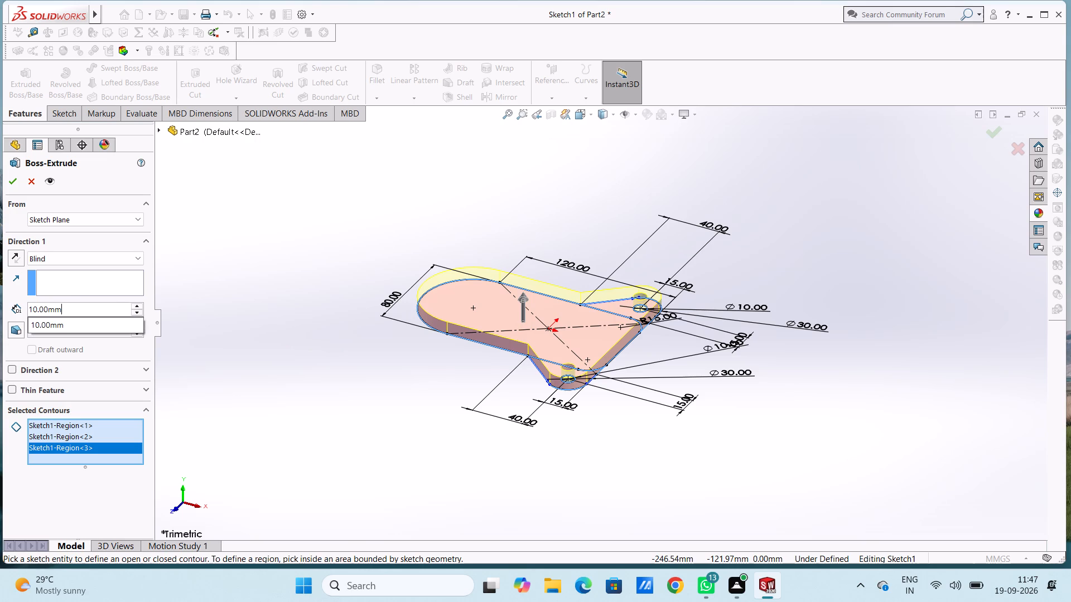
click(74, 310)
text(15)
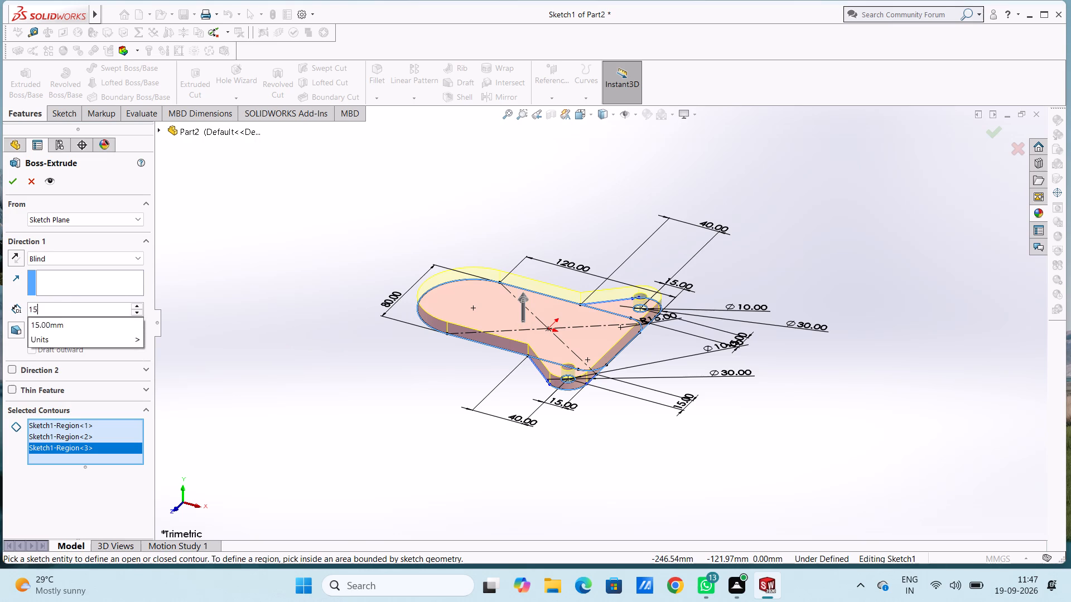
key(Return)
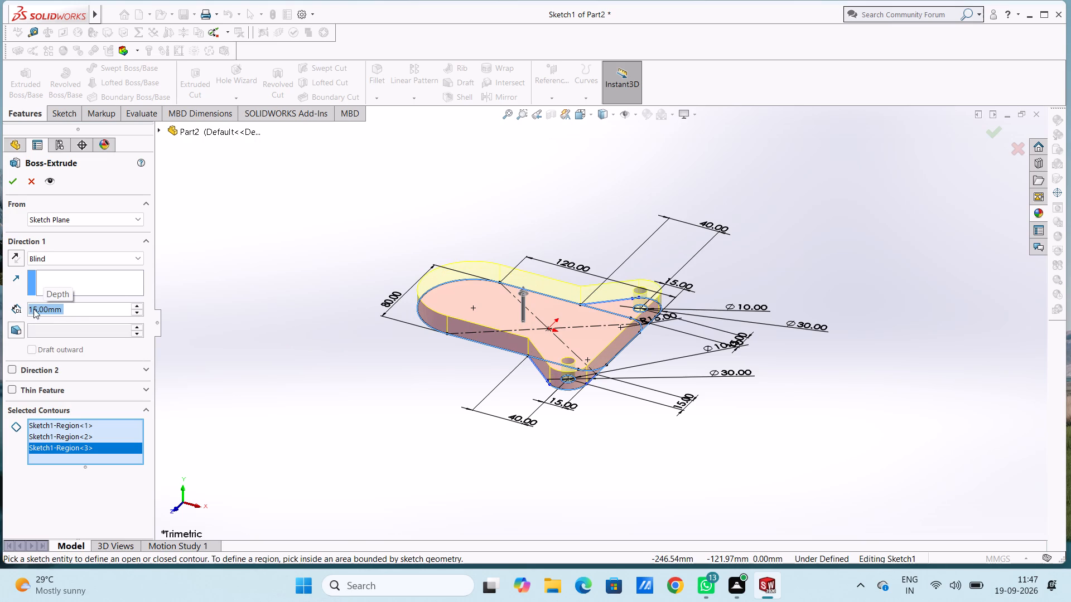
click(10, 183)
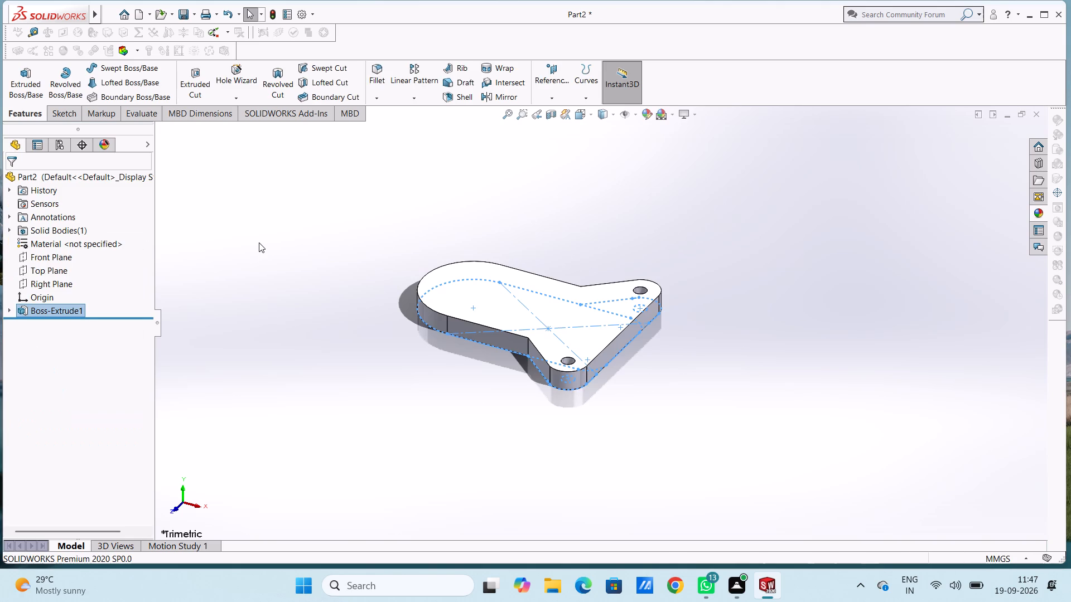
Start a new sketch on the plate's top face and draw a 120 × 80 mm center rectangle from the origin.
click(259, 242)
middle_drag(256, 228, 260, 234)
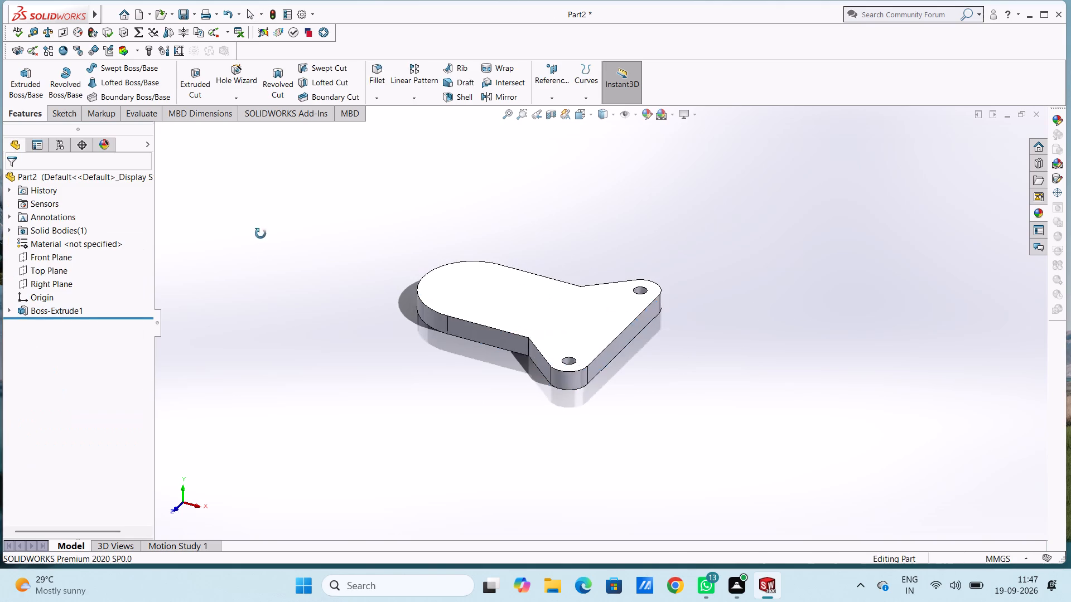
middle_drag(260, 234, 278, 380)
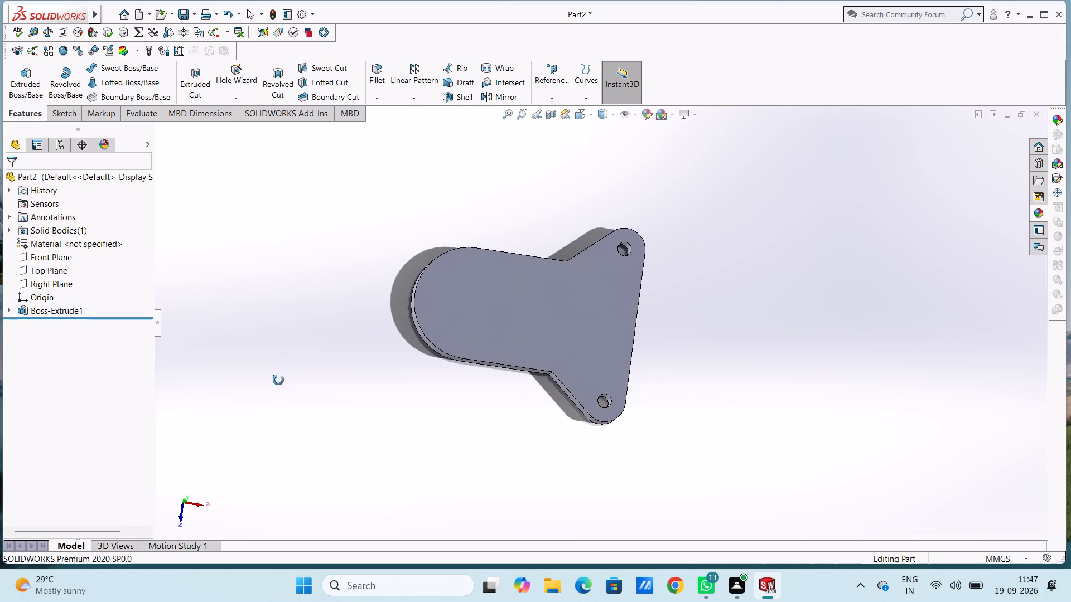
middle_drag(278, 380, 278, 392)
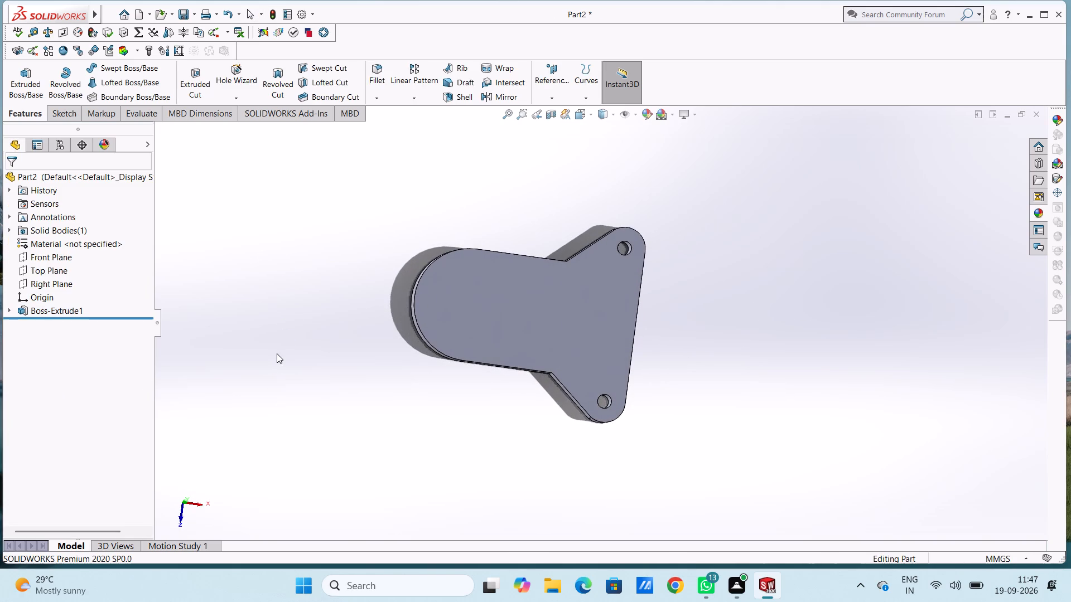
key(ctrl+5)
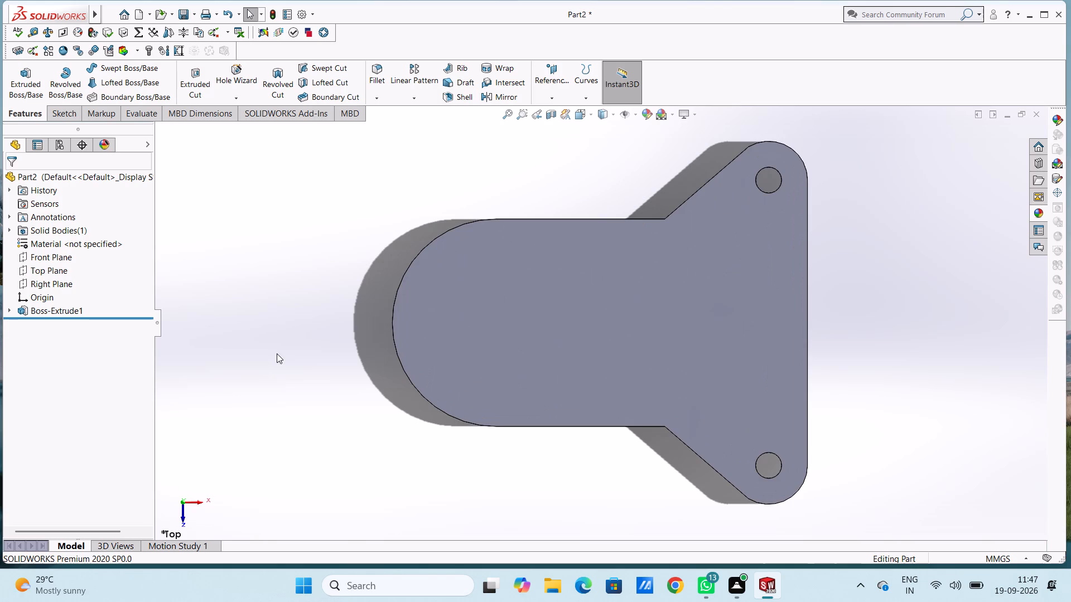
click(567, 349)
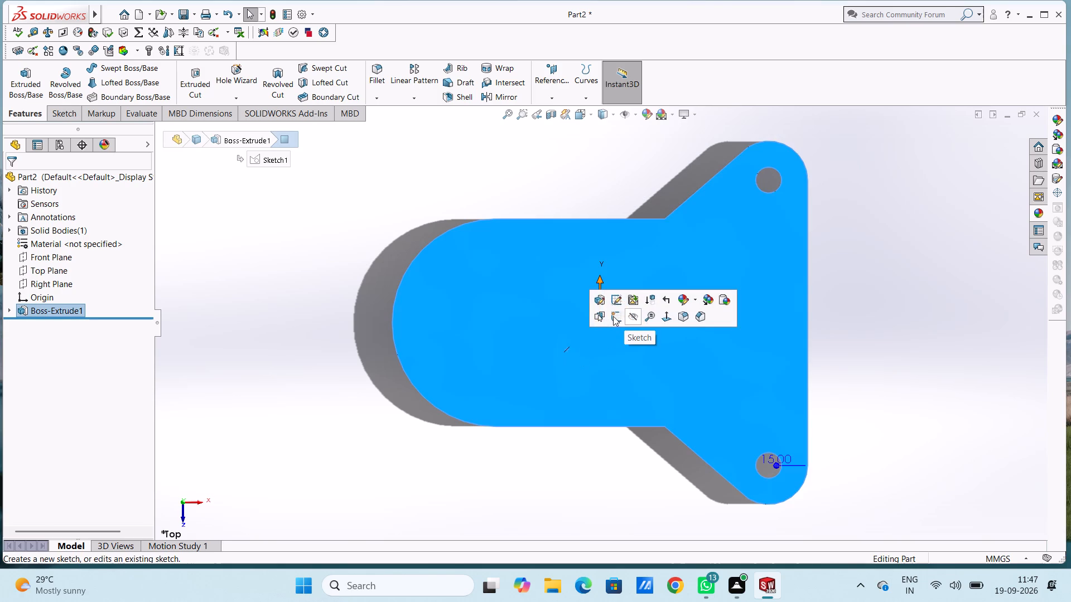
click(613, 316)
click(329, 208)
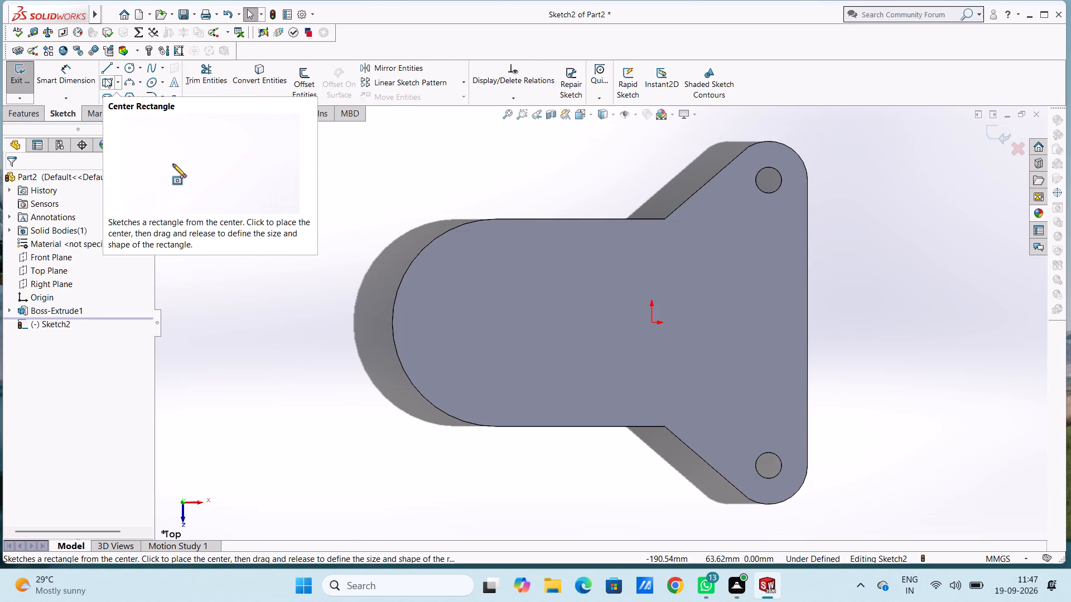
click(105, 78)
click(652, 322)
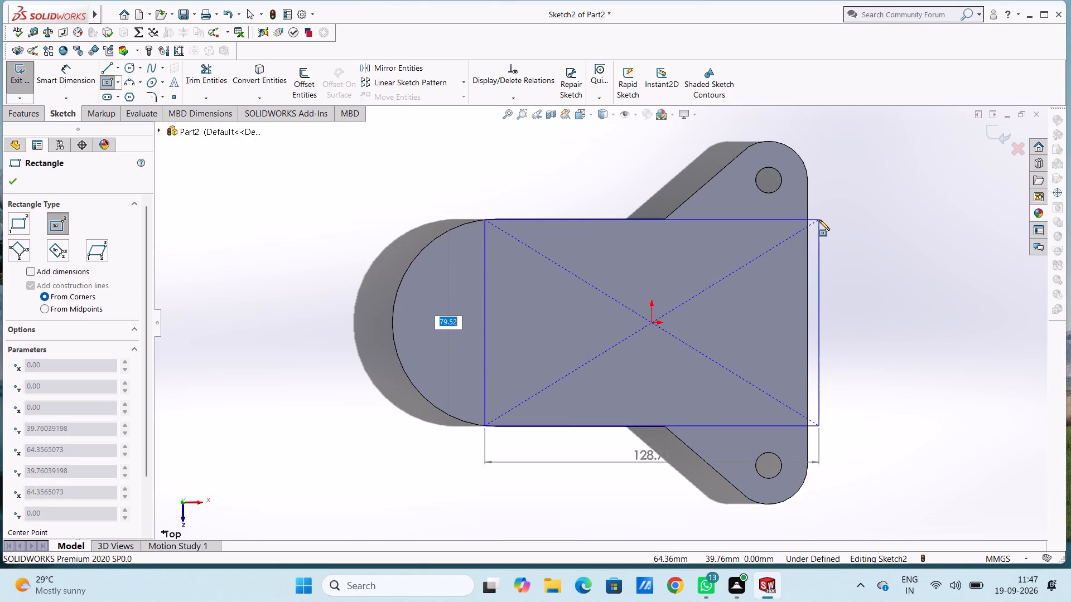
text(80)
key(Return)
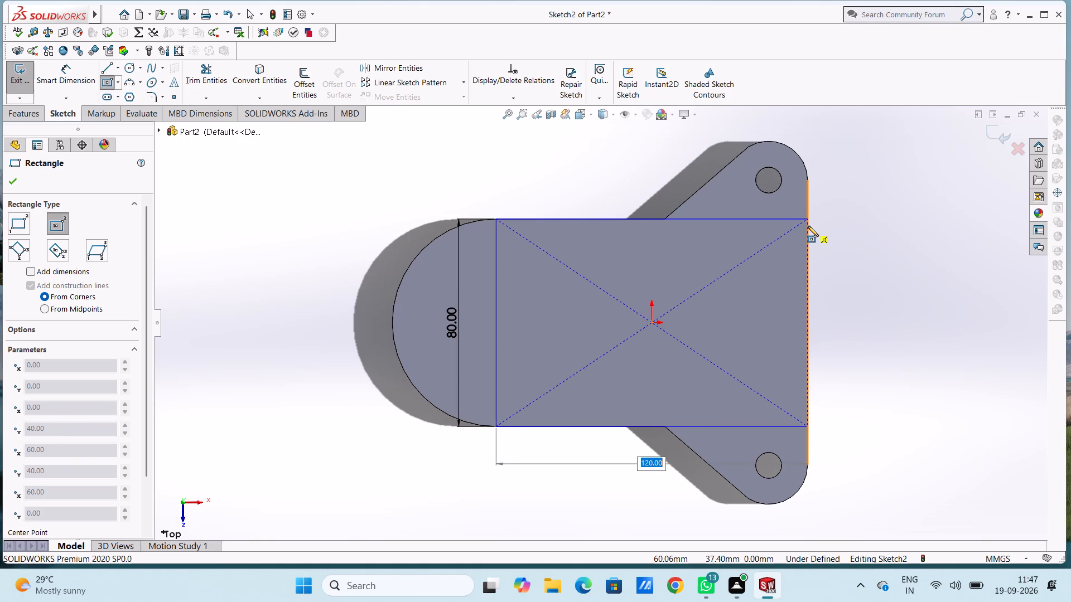
click(808, 226)
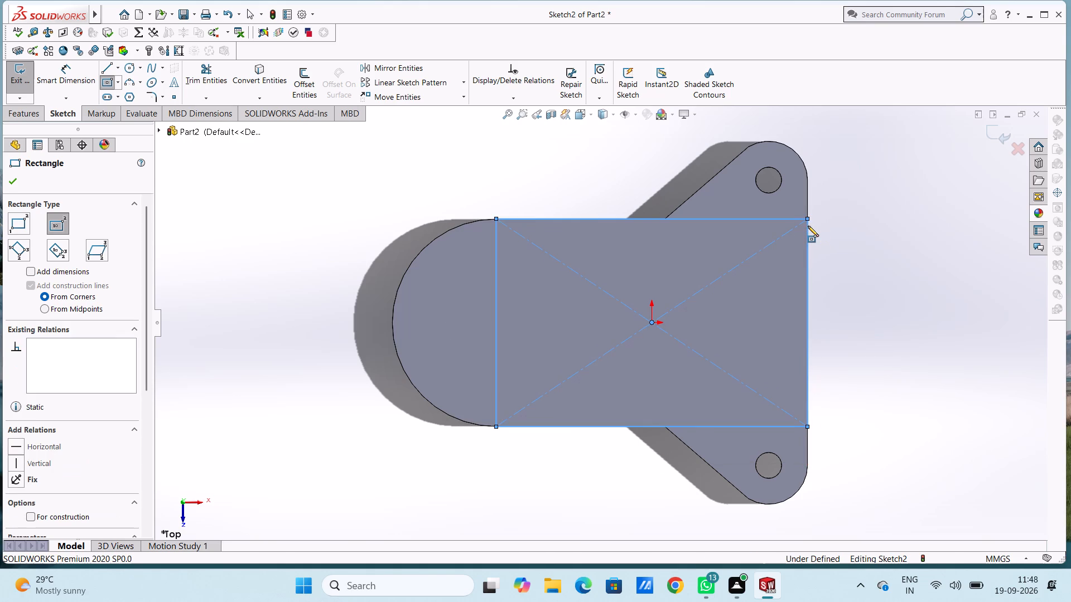
key(Escape)
key(Escape)
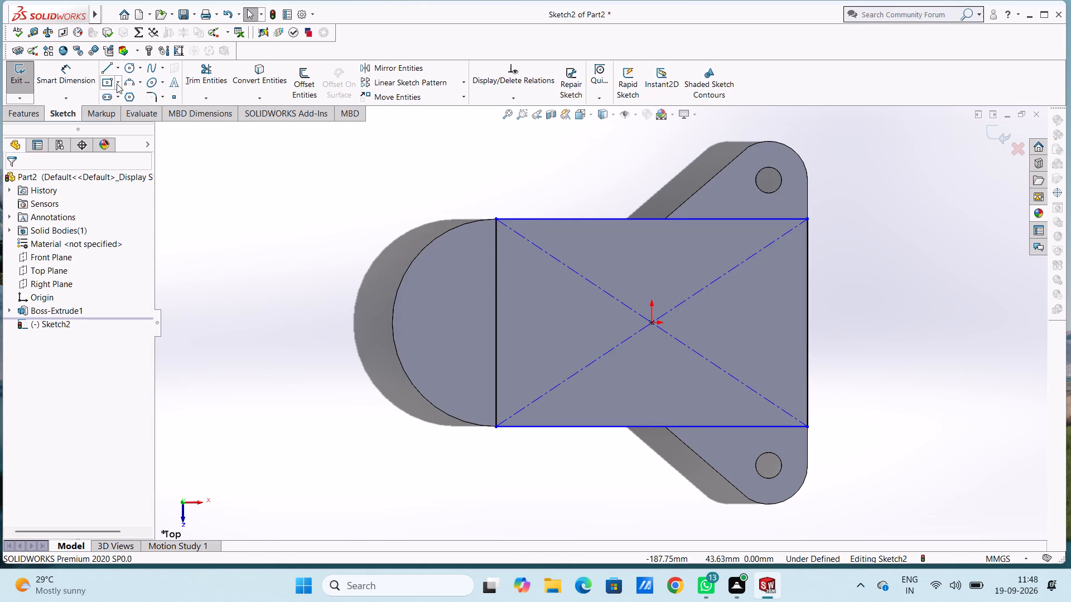
Draw a three-point arc of about 40 mm radius between the new rectangle's two left corners, following the plate's rounded end.
click(123, 84)
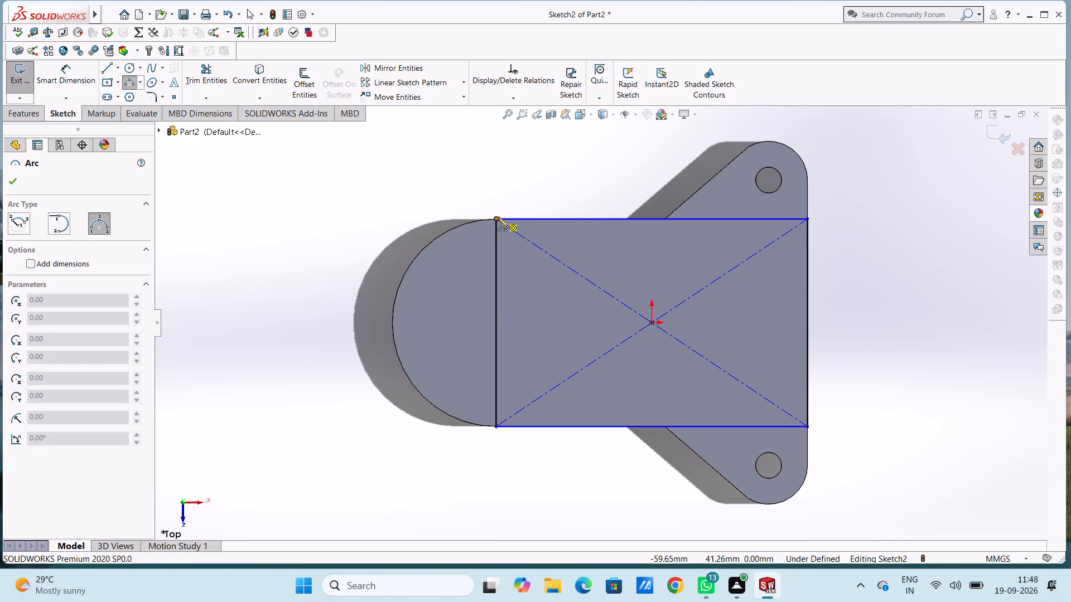
click(498, 217)
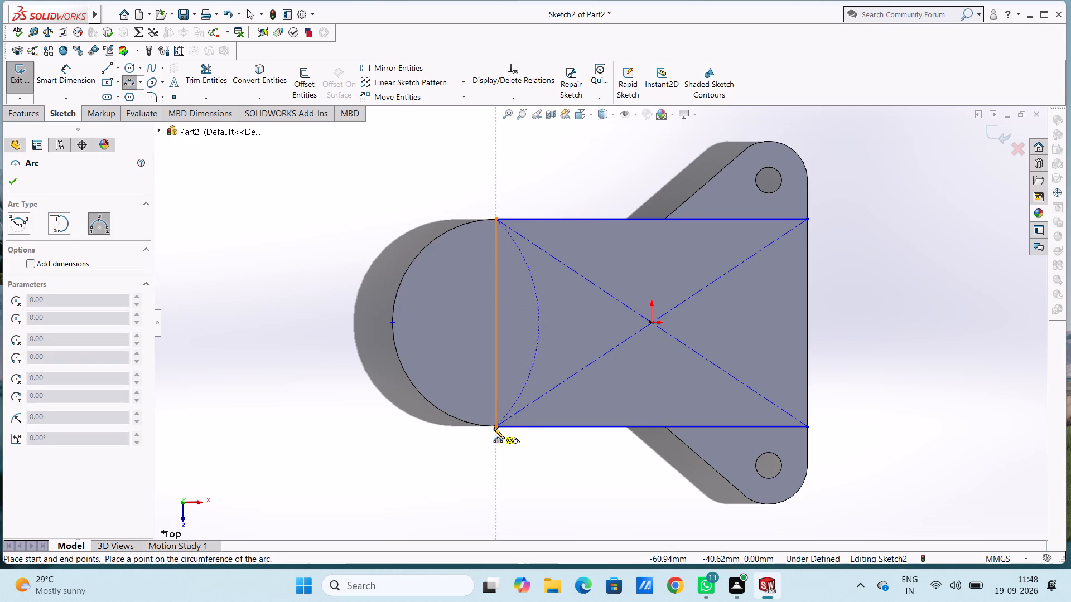
click(494, 428)
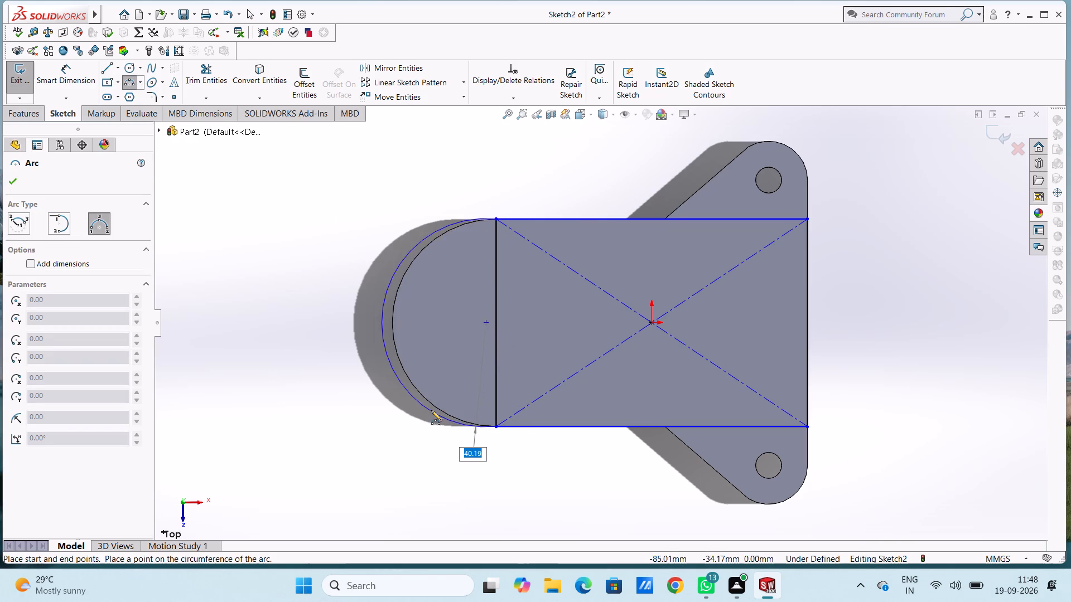
click(433, 407)
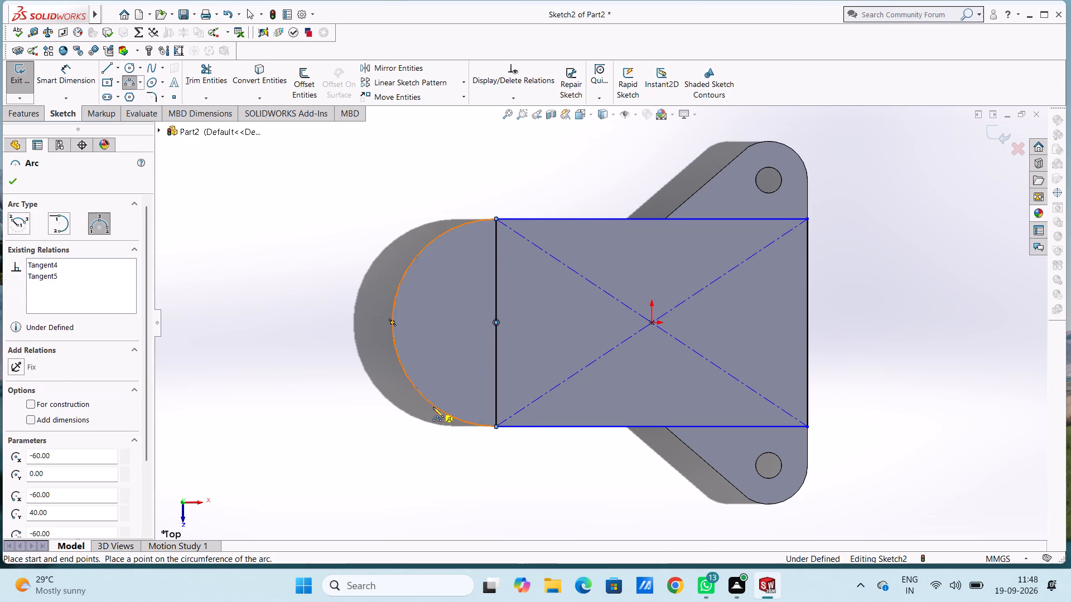
Trim away the rectangle's left side line between the two ends of the arc.
key(Escape)
key(Escape)
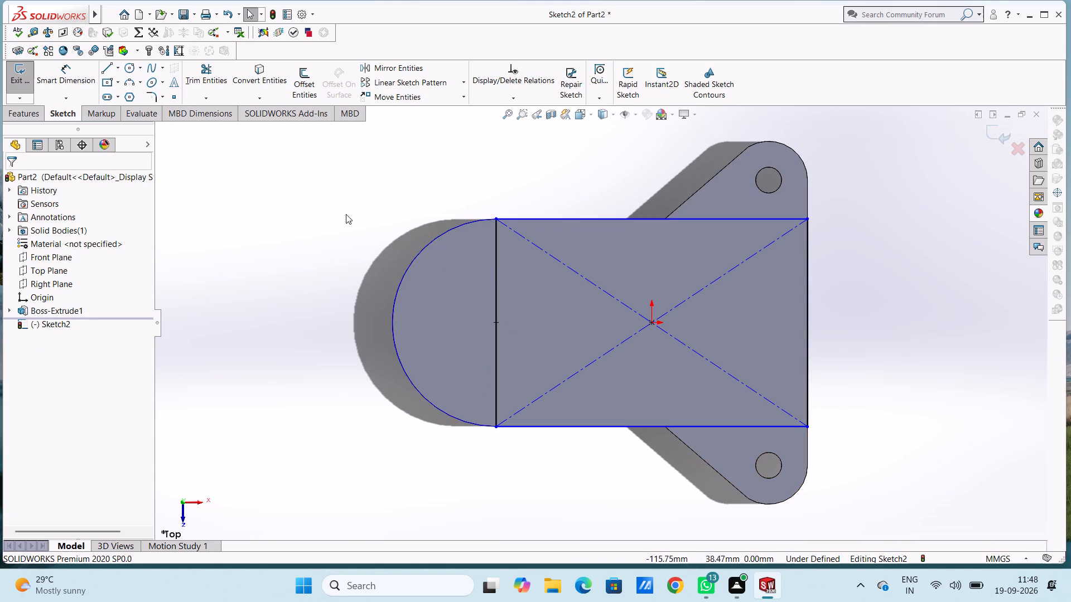
click(213, 78)
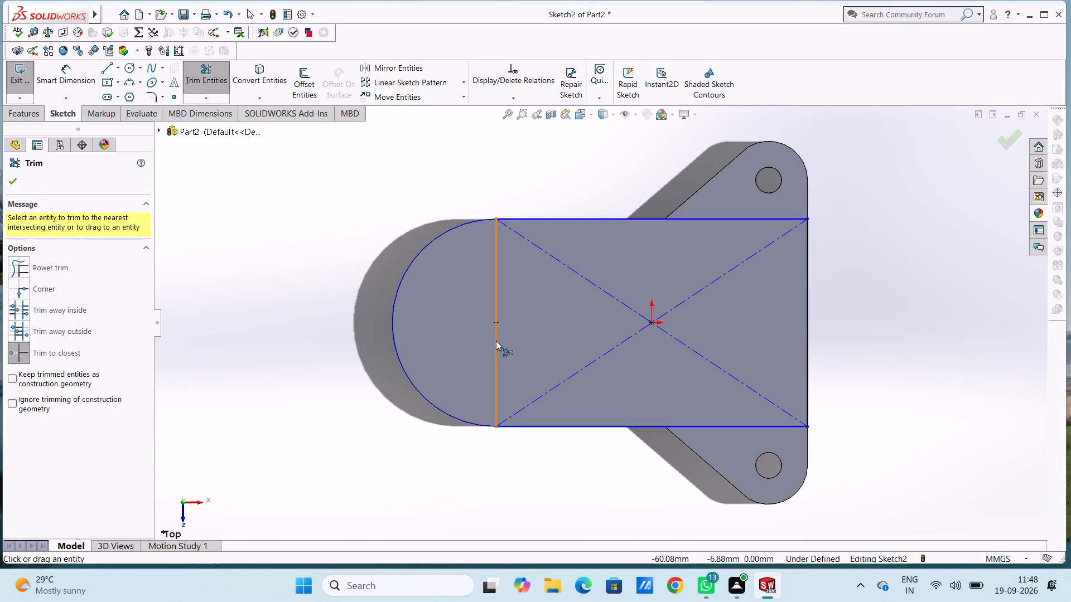
click(496, 341)
key(Escape)
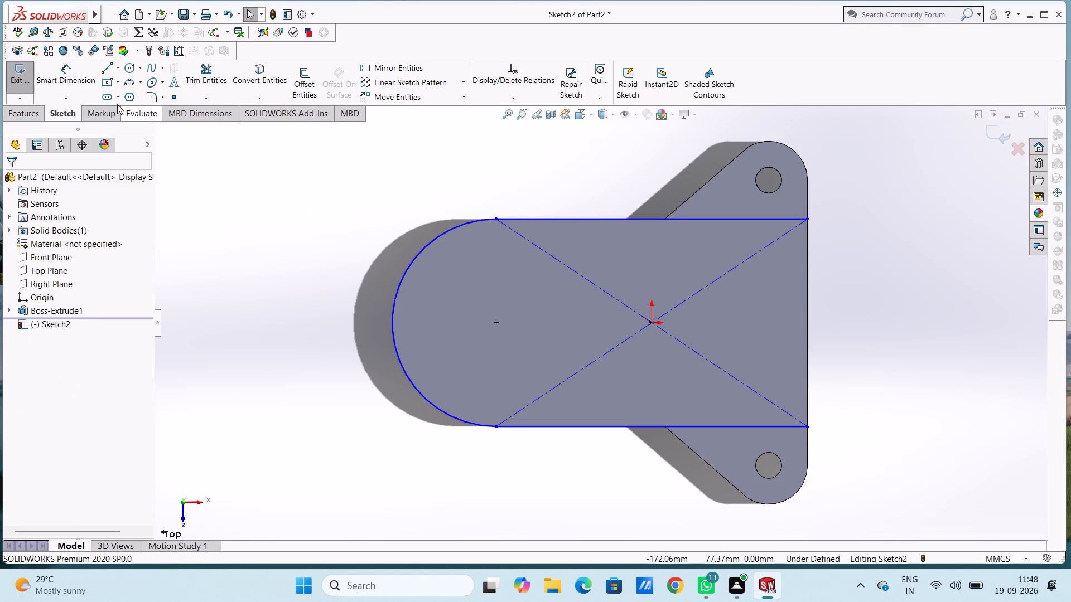
Add 15 mm sketch fillets to the rectangle's two right corners.
click(149, 96)
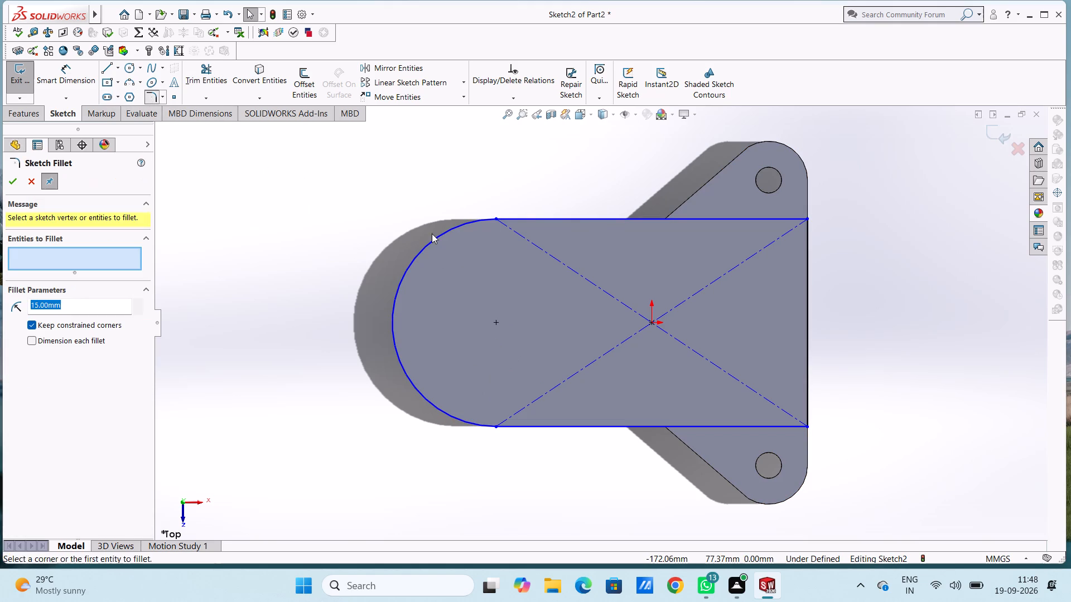
click(810, 216)
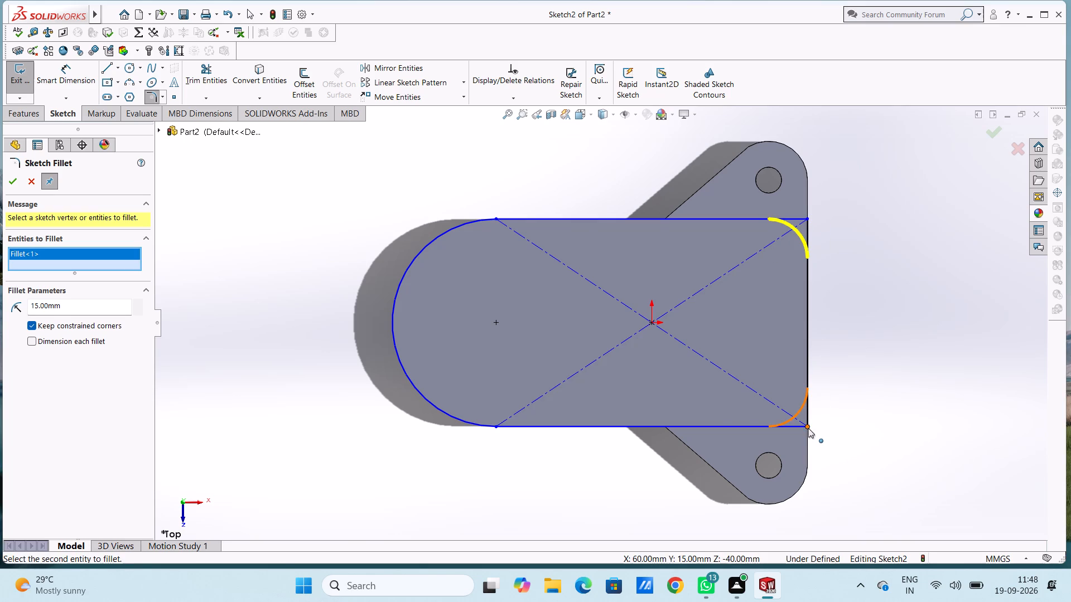
click(808, 428)
click(13, 180)
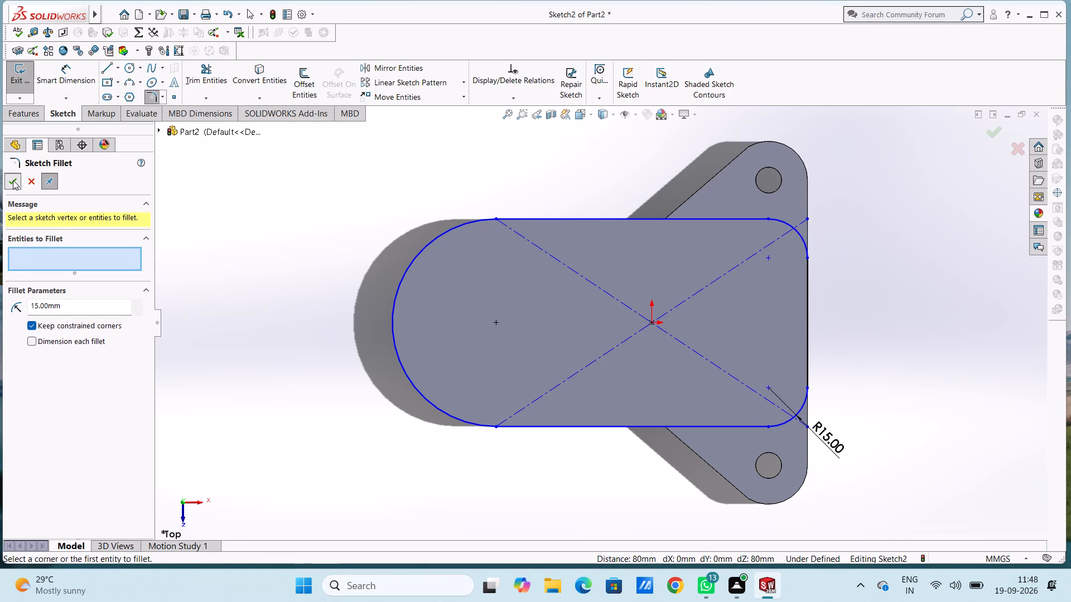
click(12, 179)
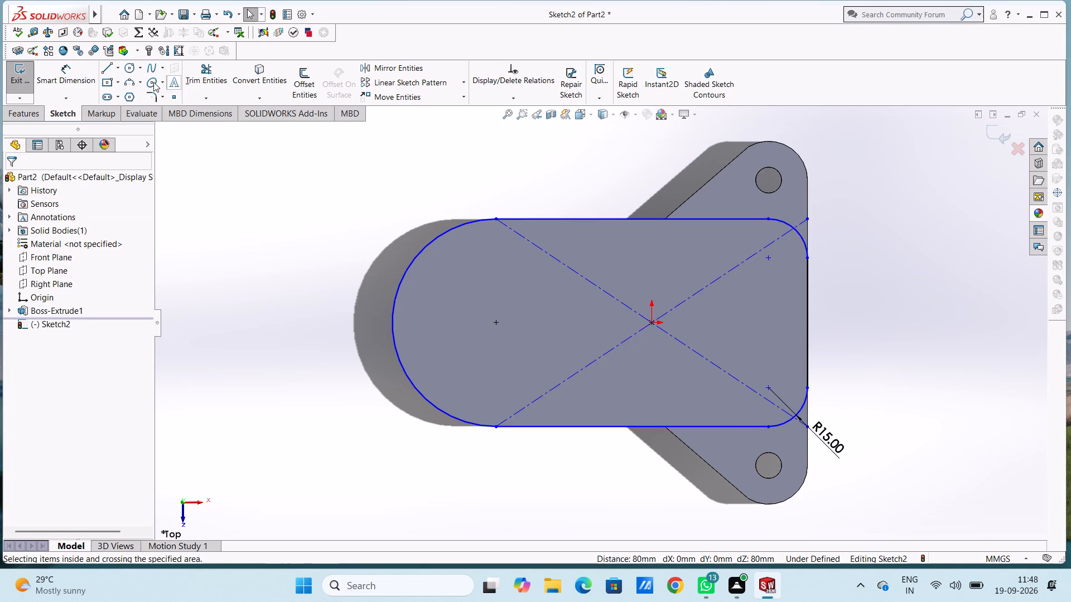
Dimension the radius of the rounded end's arc as 40 mm.
click(76, 74)
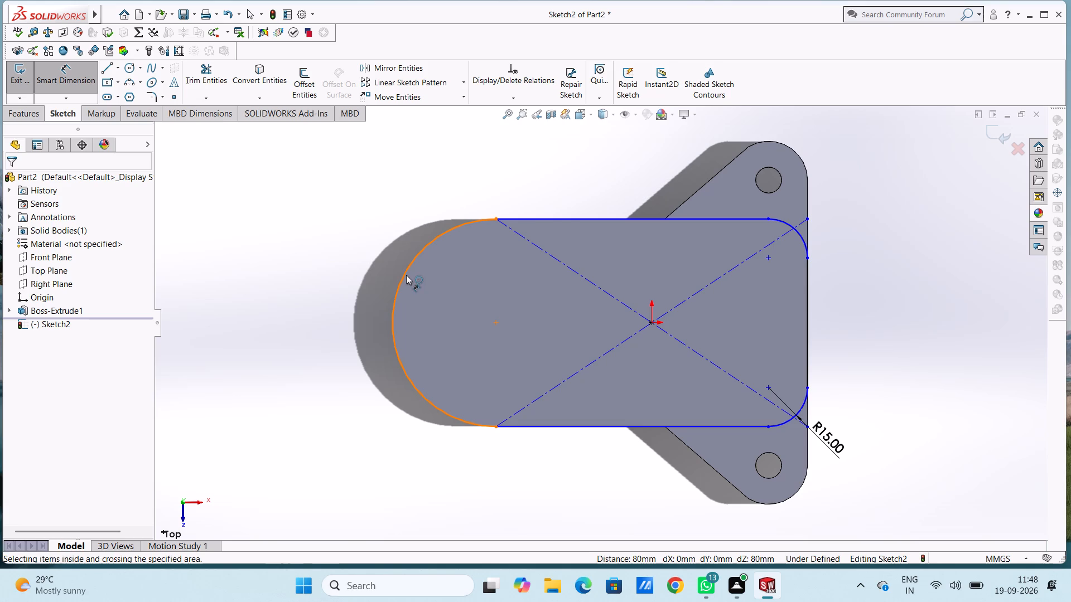
click(406, 275)
click(250, 230)
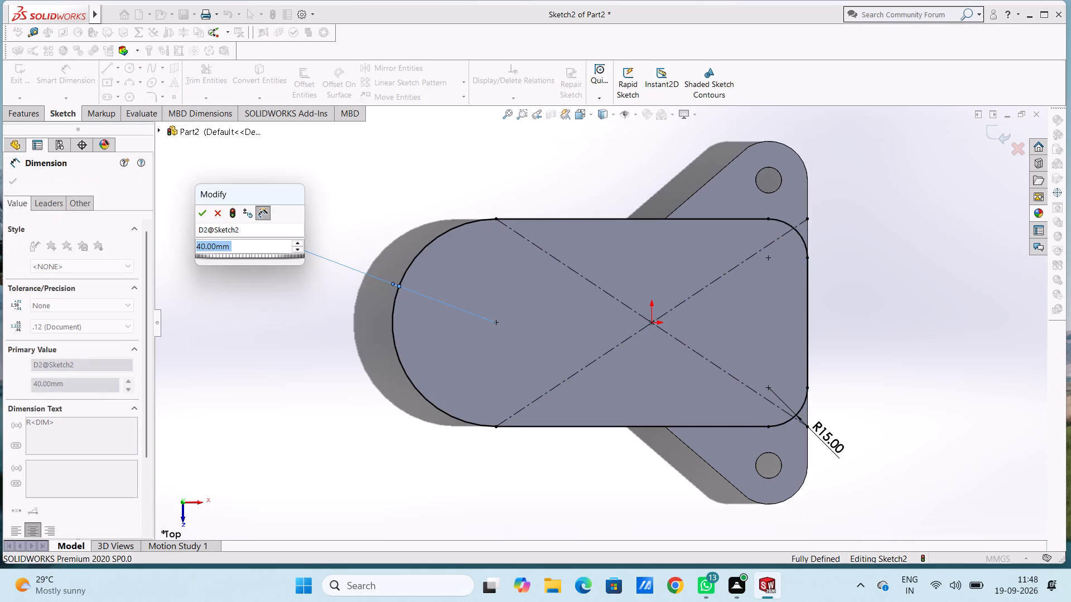
click(204, 214)
click(363, 190)
key(Escape)
key(Escape)
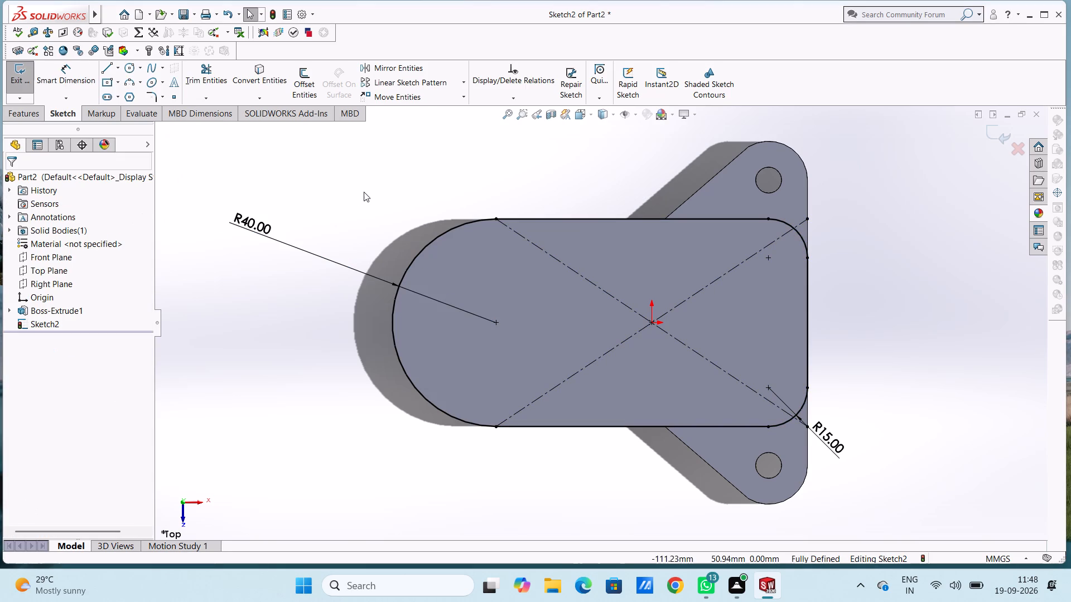
Extrude the sketch 65 mm blind as a one-direction thin feature, with a 10 mm wall thickness reversed to the inside of the profile.
scroll(907, 428, down, 1)
middle_click(908, 380)
scroll(904, 380, up, 3)
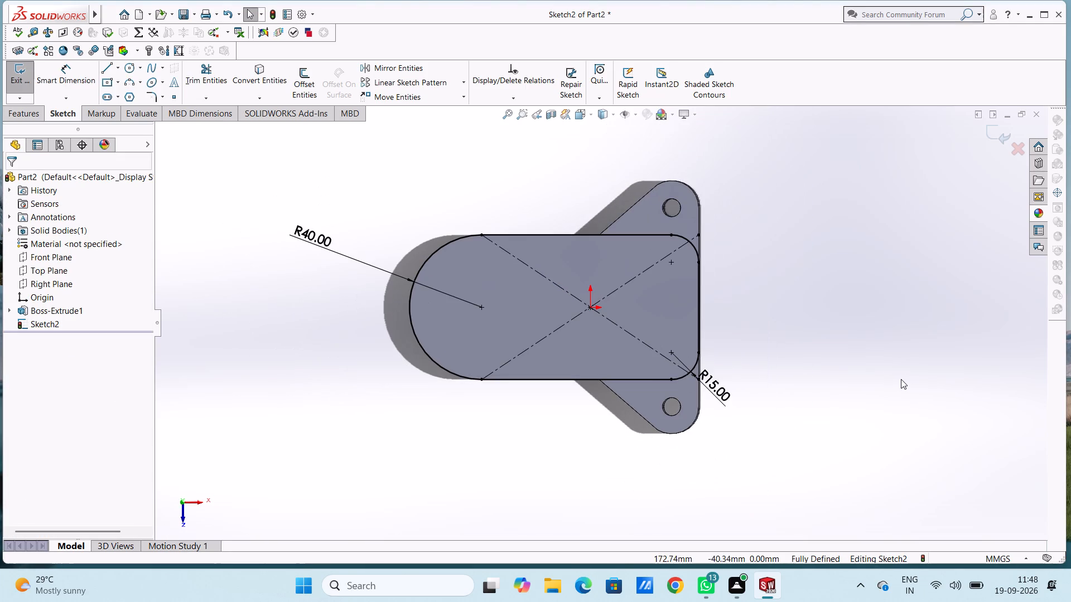
middle_drag(815, 361, 790, 348)
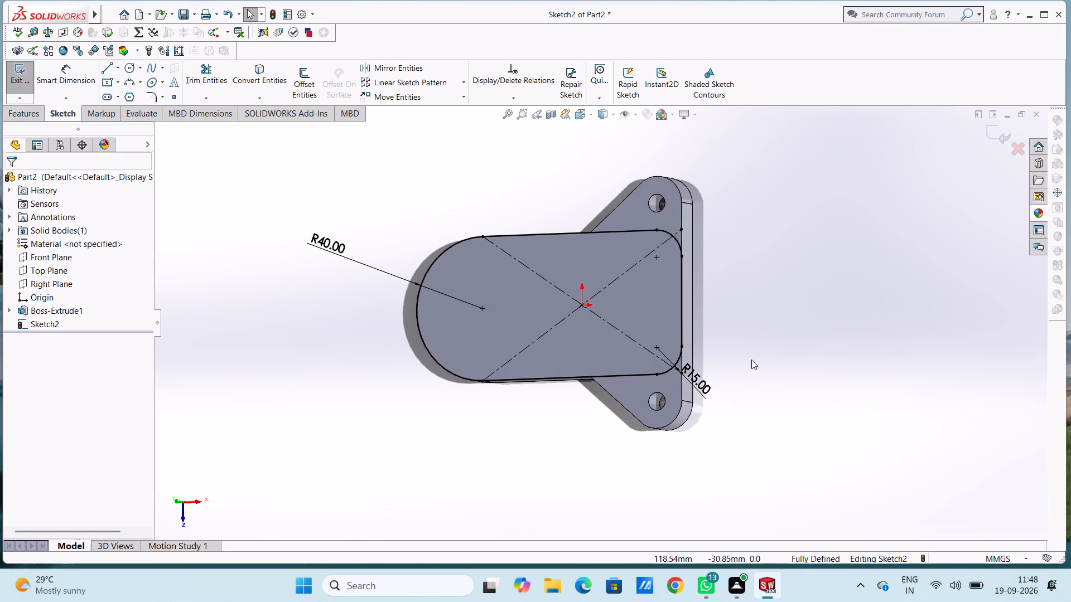
click(25, 120)
click(23, 91)
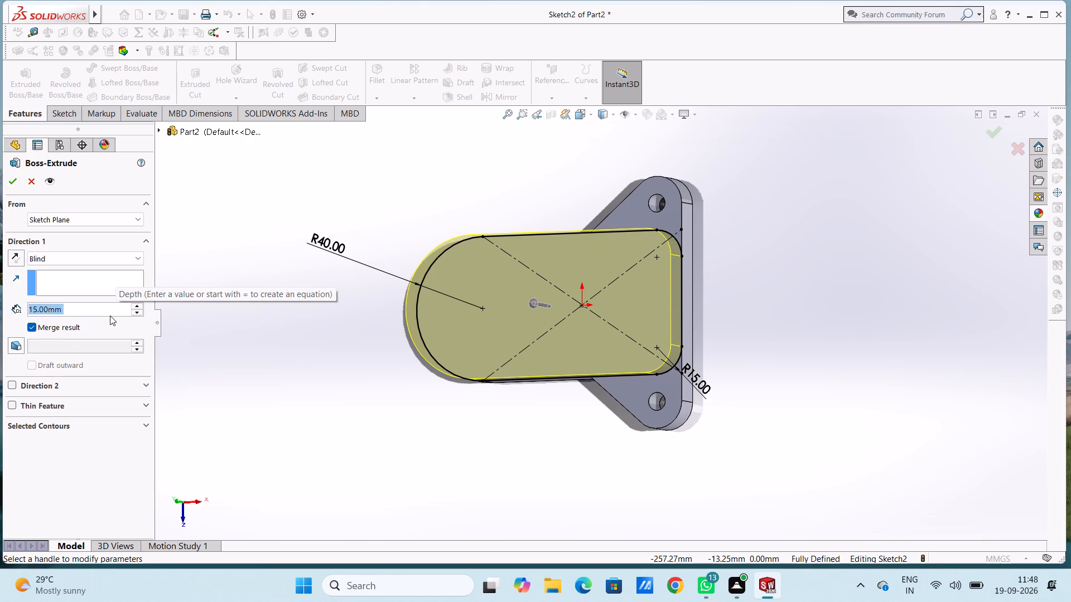
text(65)
key(Return)
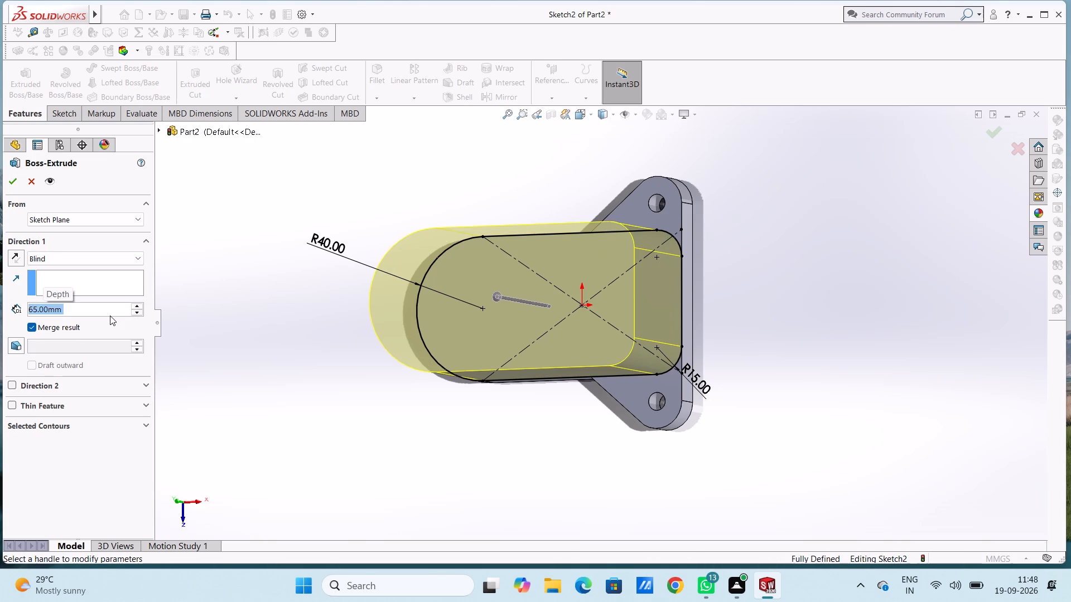
middle_drag(289, 413, 311, 368)
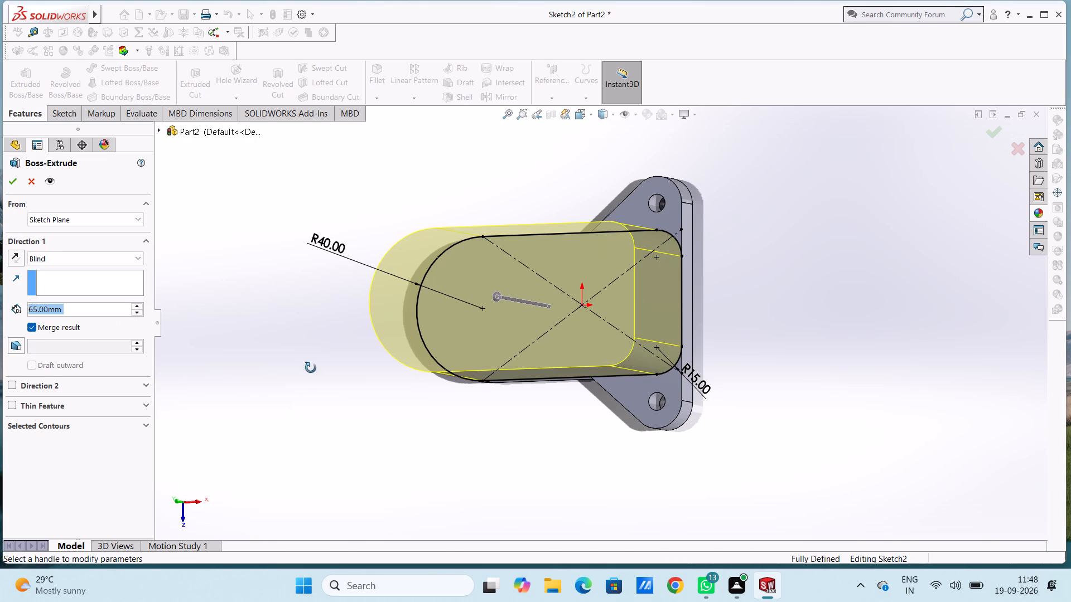
middle_drag(311, 368, 335, 289)
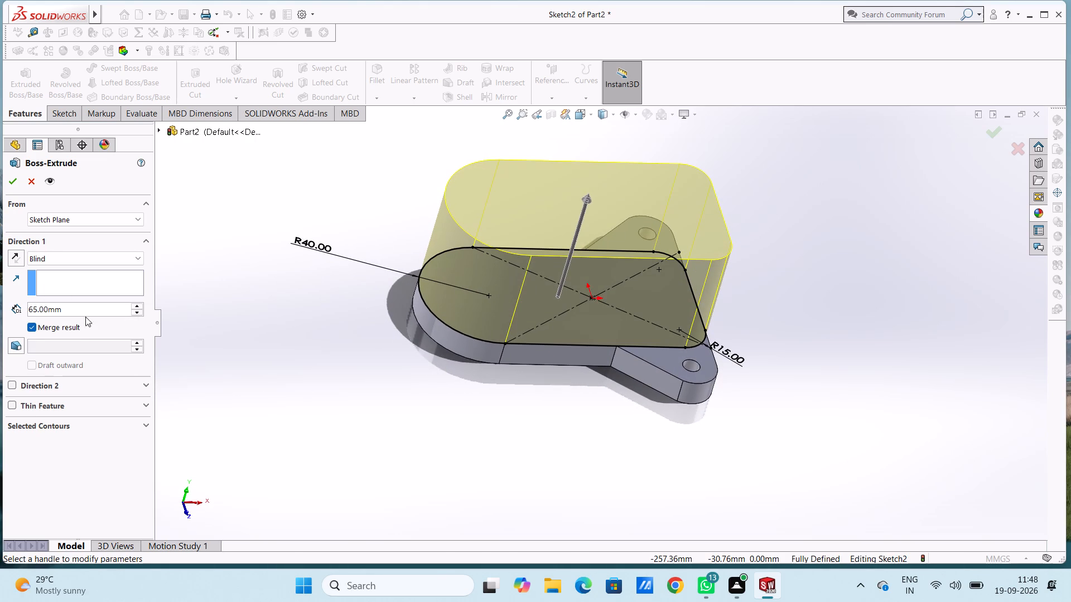
click(11, 404)
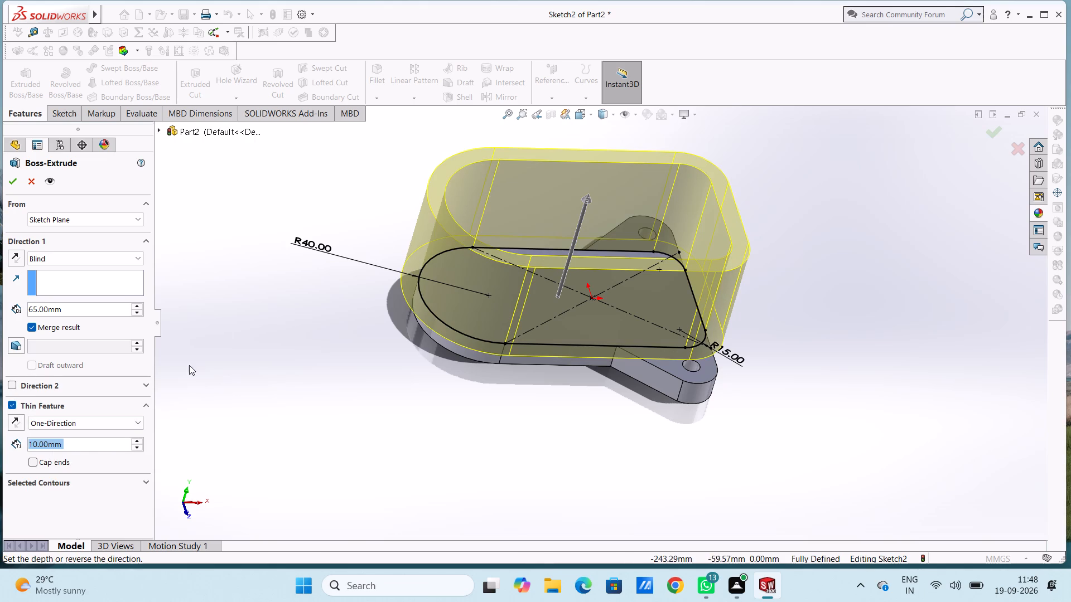
click(16, 420)
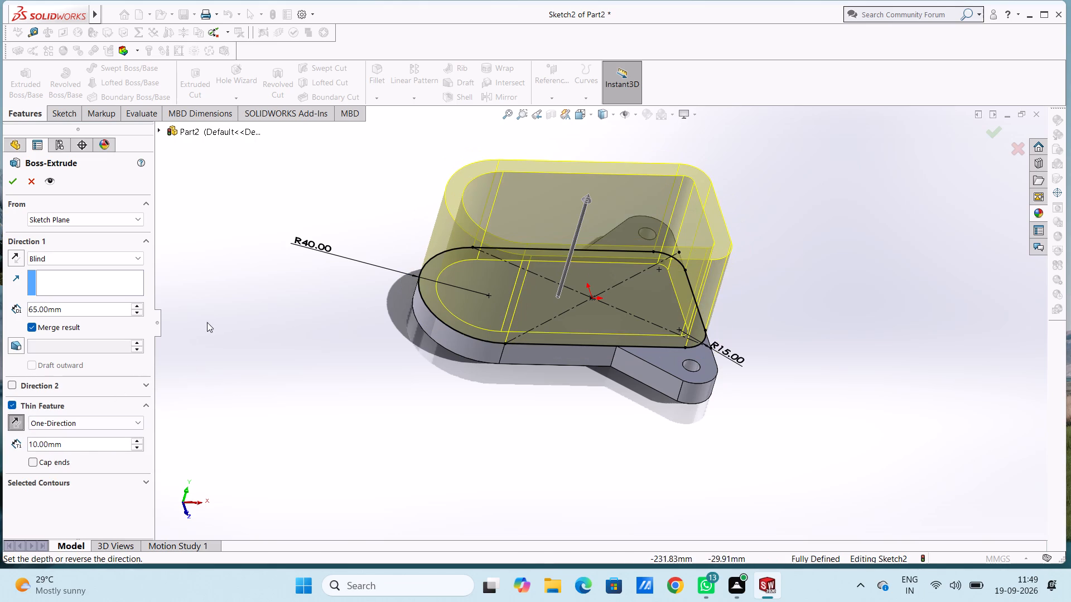
middle_drag(216, 321, 195, 441)
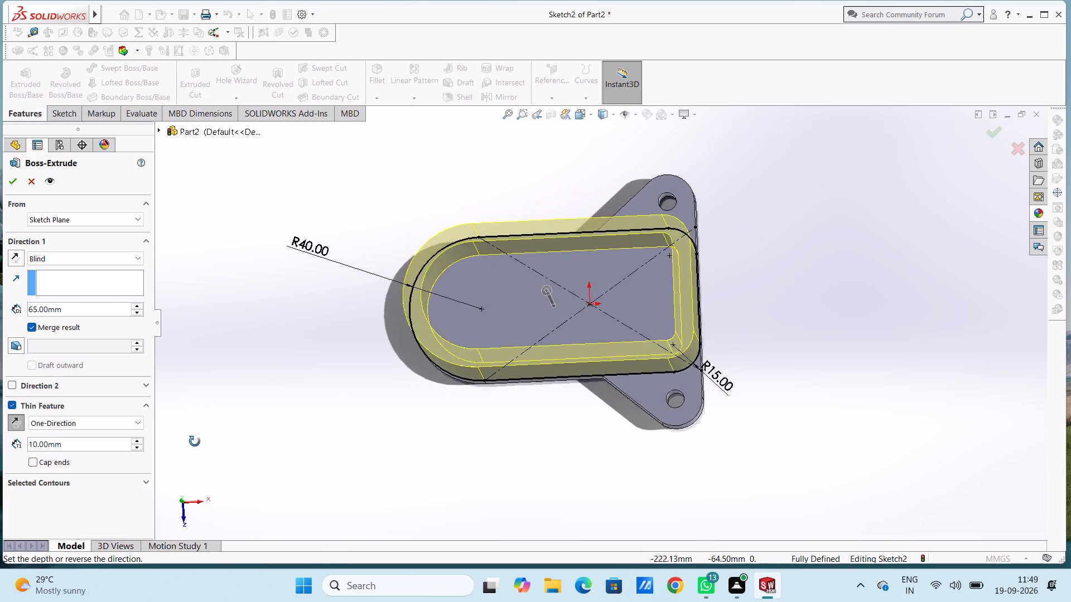
middle_drag(195, 441, 196, 446)
click(14, 179)
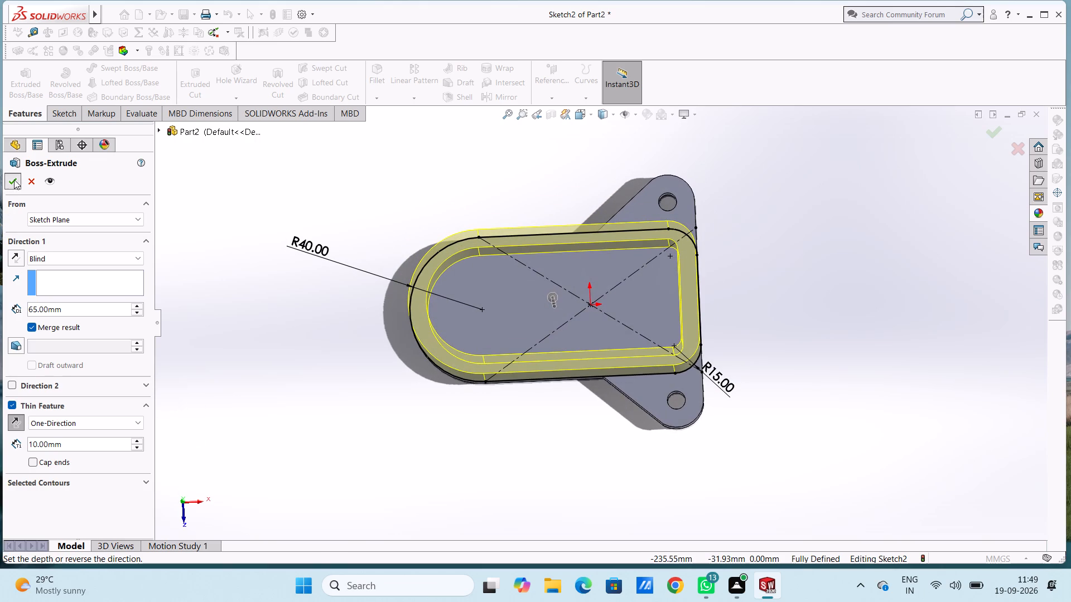
click(223, 212)
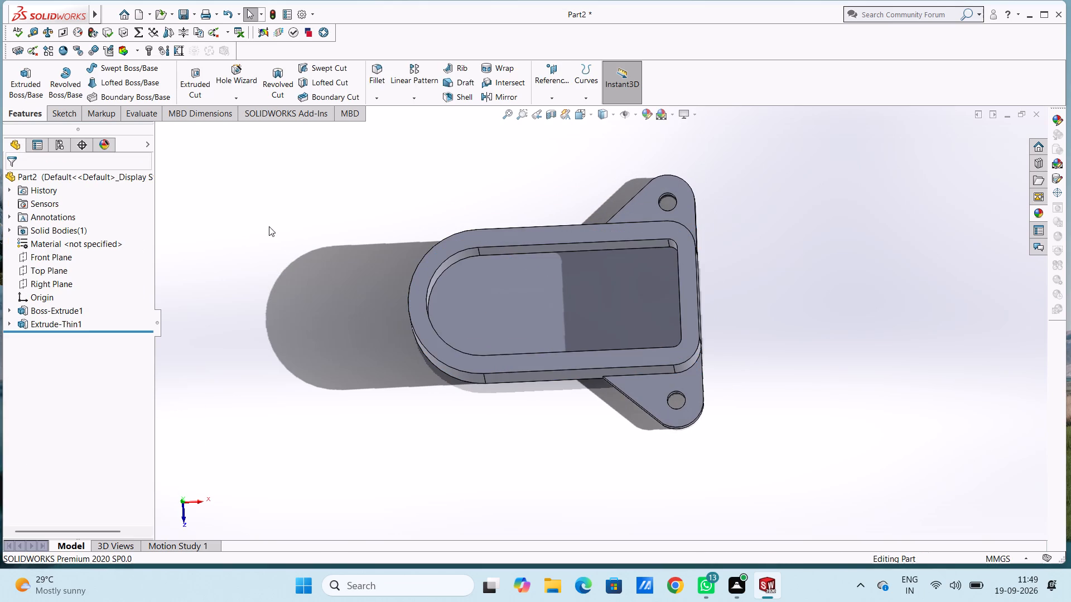
Start a sketch on the lower lug's top face and draw a 10 mm radius circle concentric with each of the two lug holes.
middle_drag(304, 222, 297, 230)
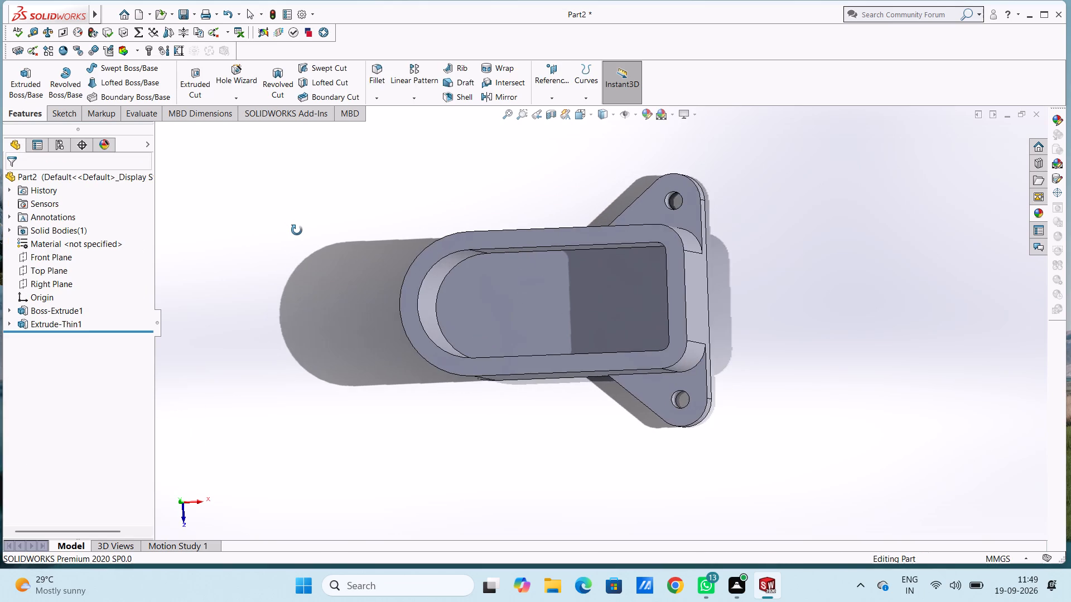
middle_drag(297, 230, 307, 234)
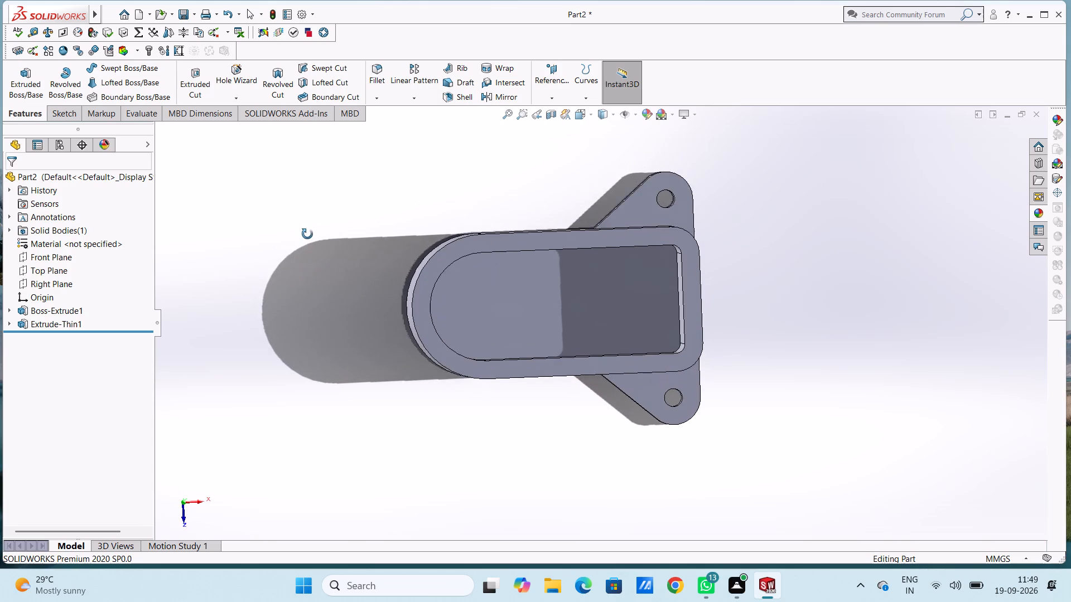
middle_drag(307, 234, 308, 234)
scroll(308, 234, up, 1)
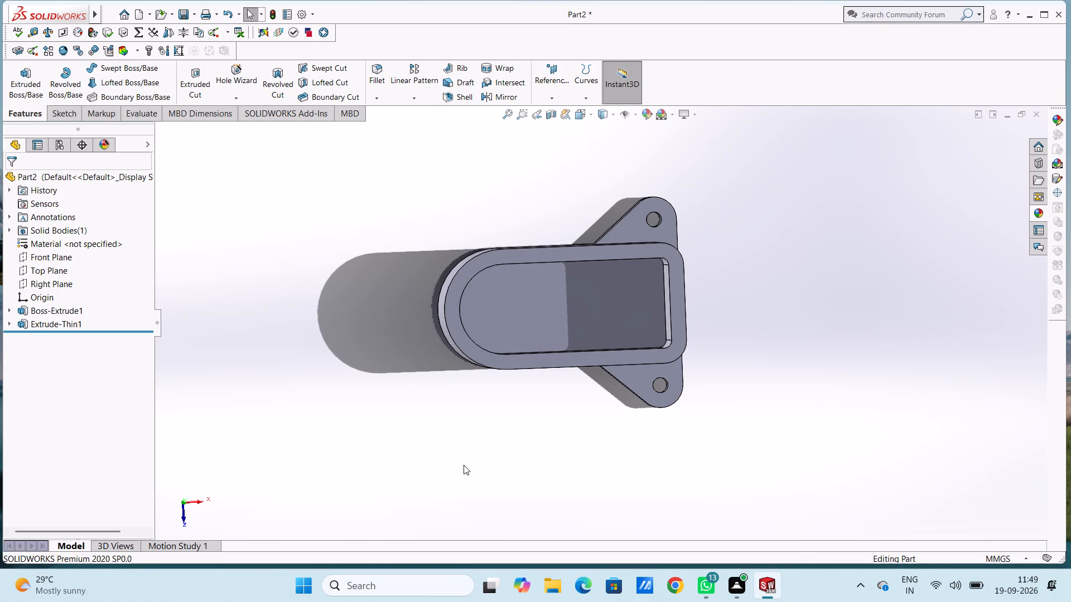
key(ctrl+5)
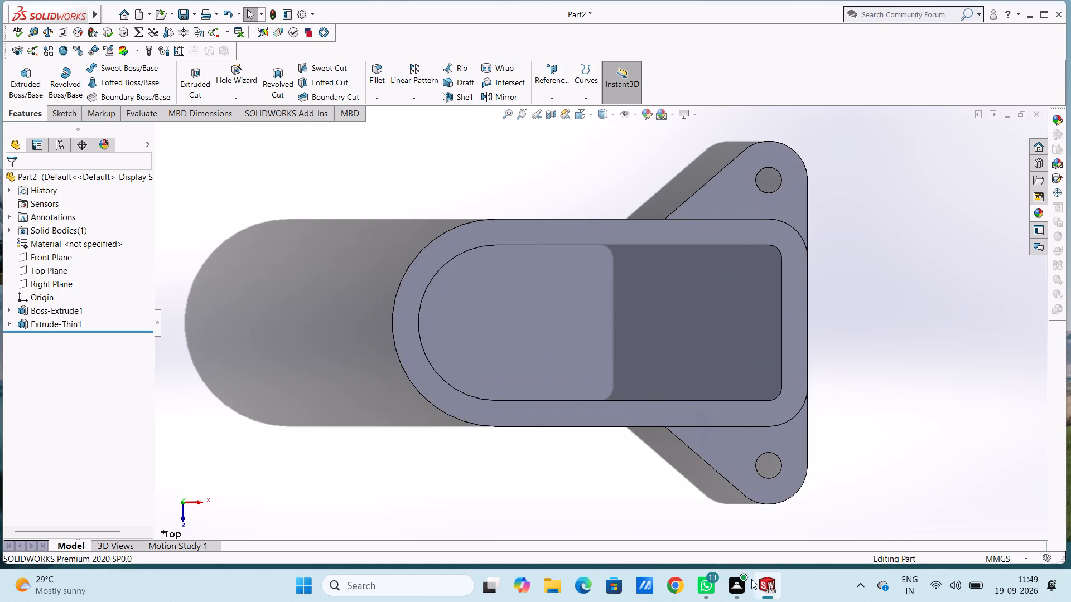
click(726, 443)
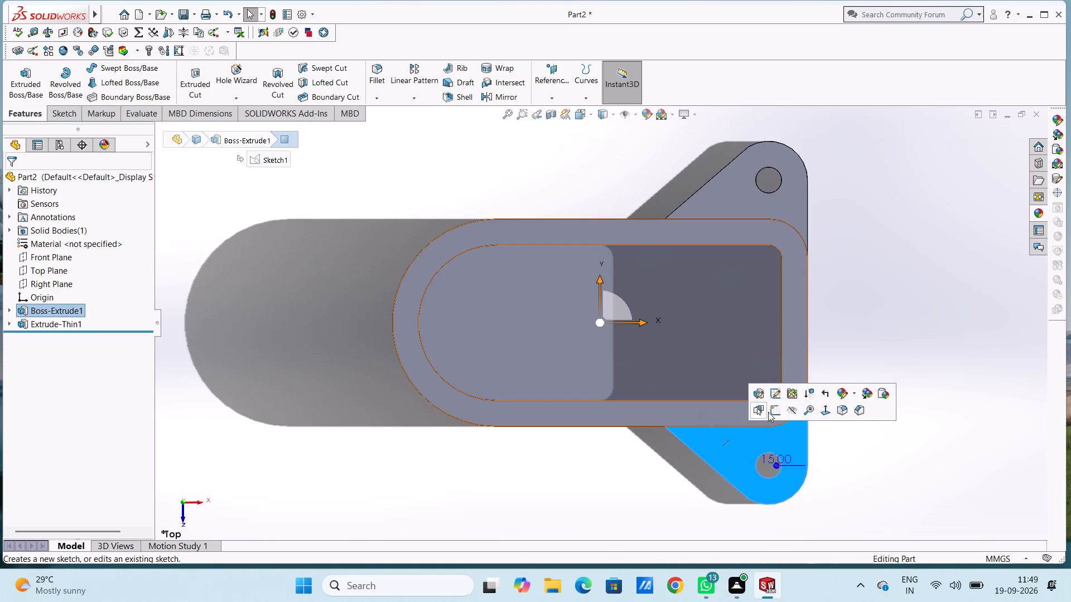
click(768, 411)
click(867, 398)
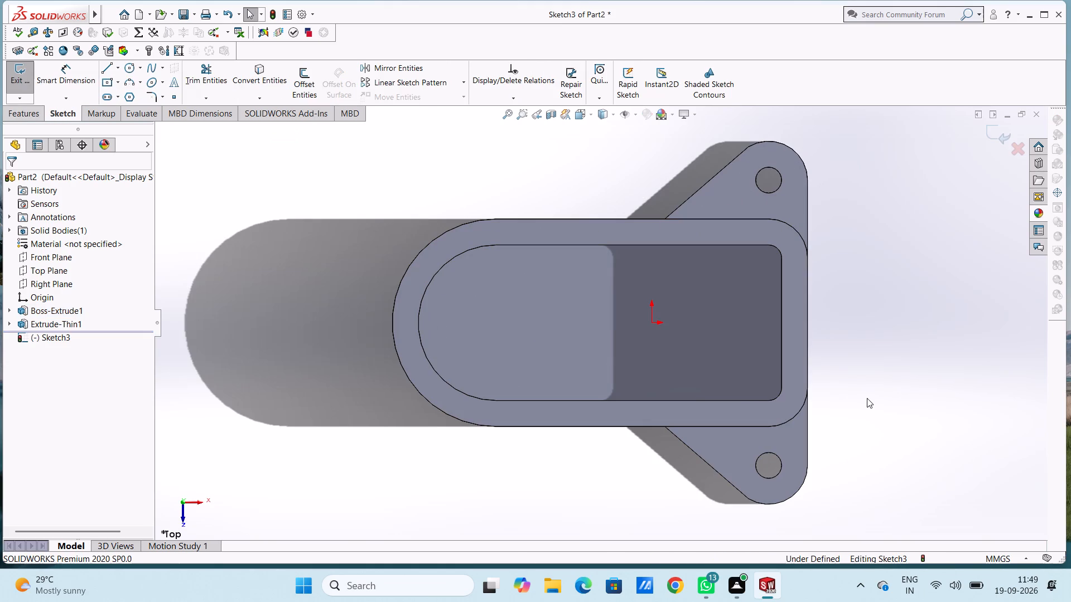
click(133, 71)
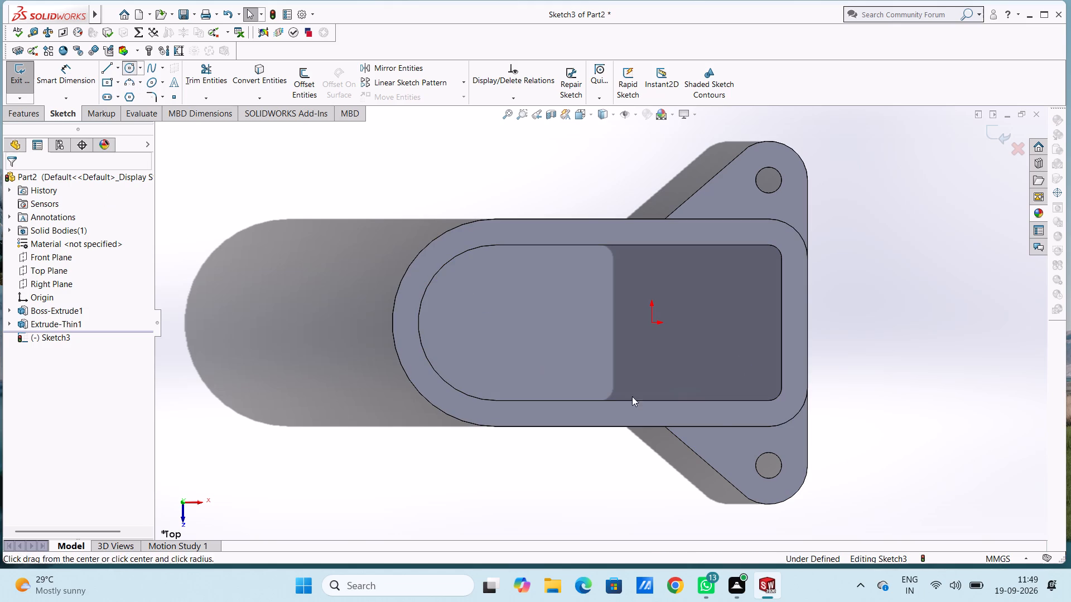
click(768, 463)
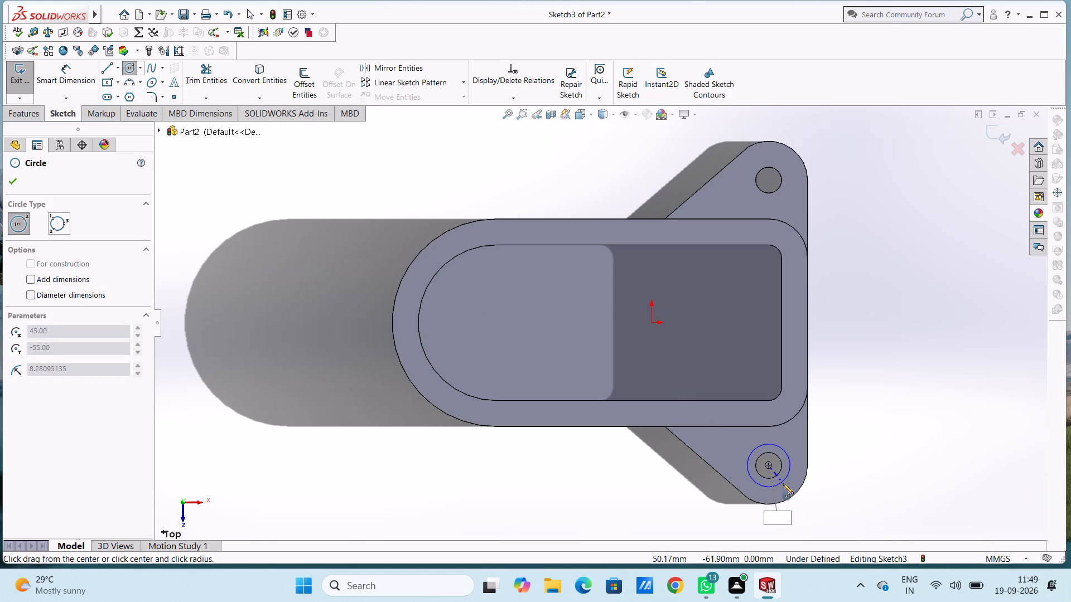
text(10)
key(Return)
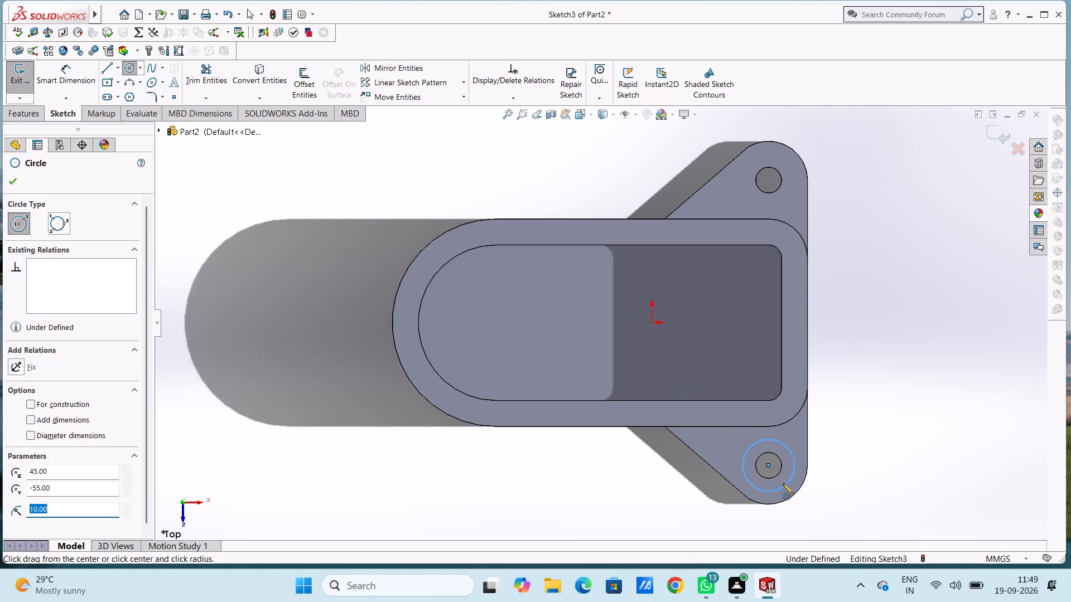
click(768, 179)
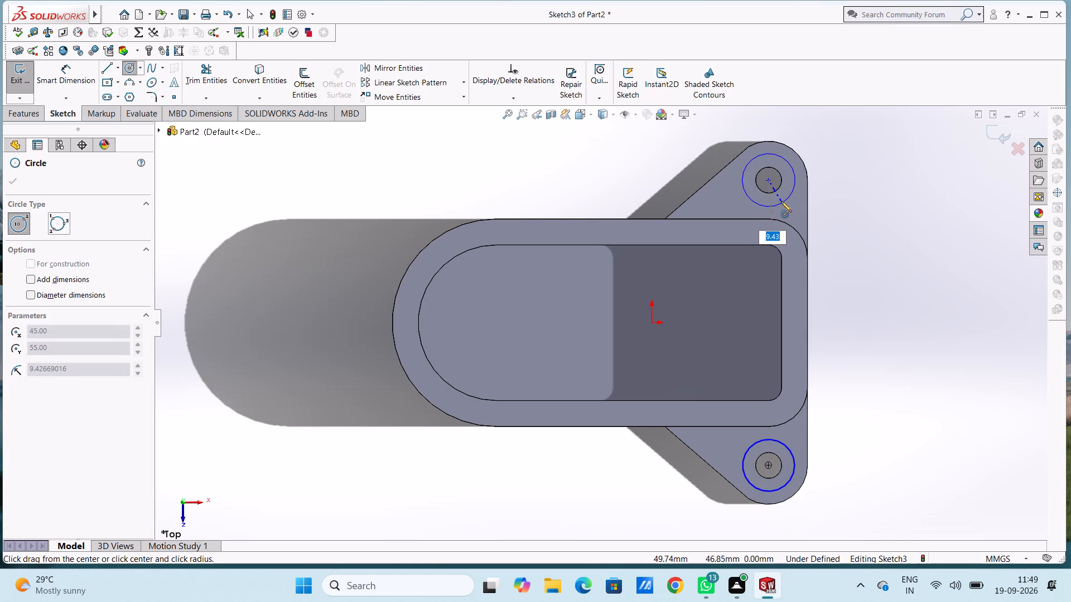
text(10)
key(Return)
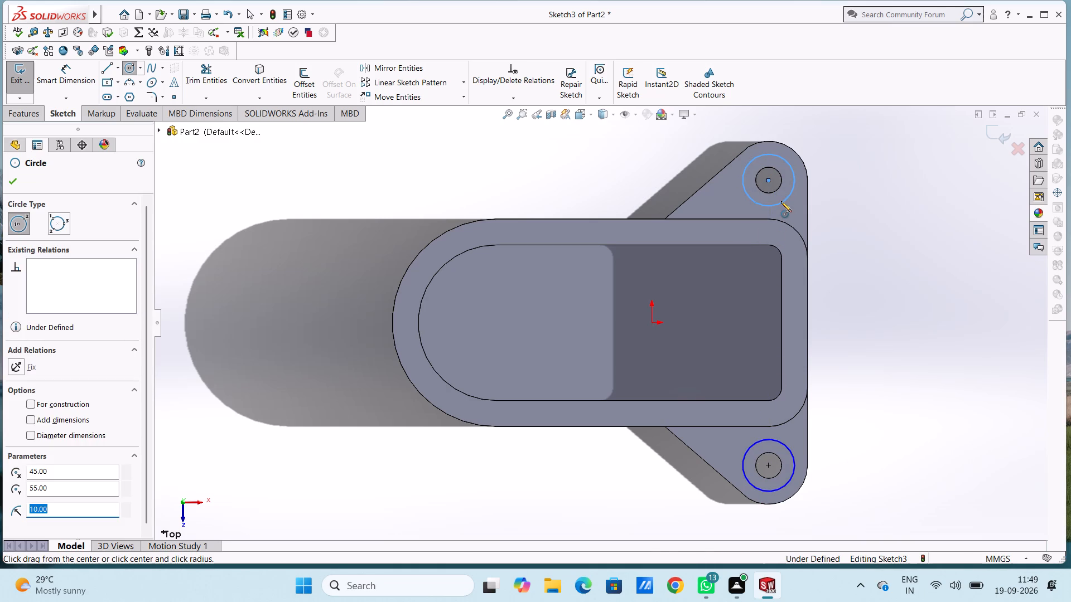
key(Escape)
key(Escape)
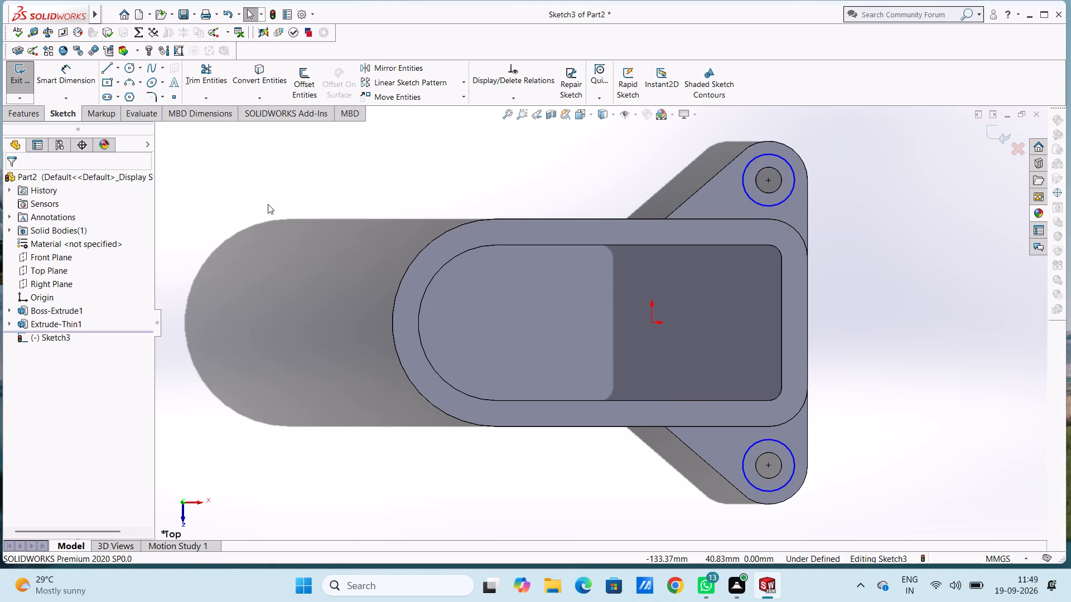
Dimension the diameter of each of the two sketched lug circles as 20 mm.
click(70, 84)
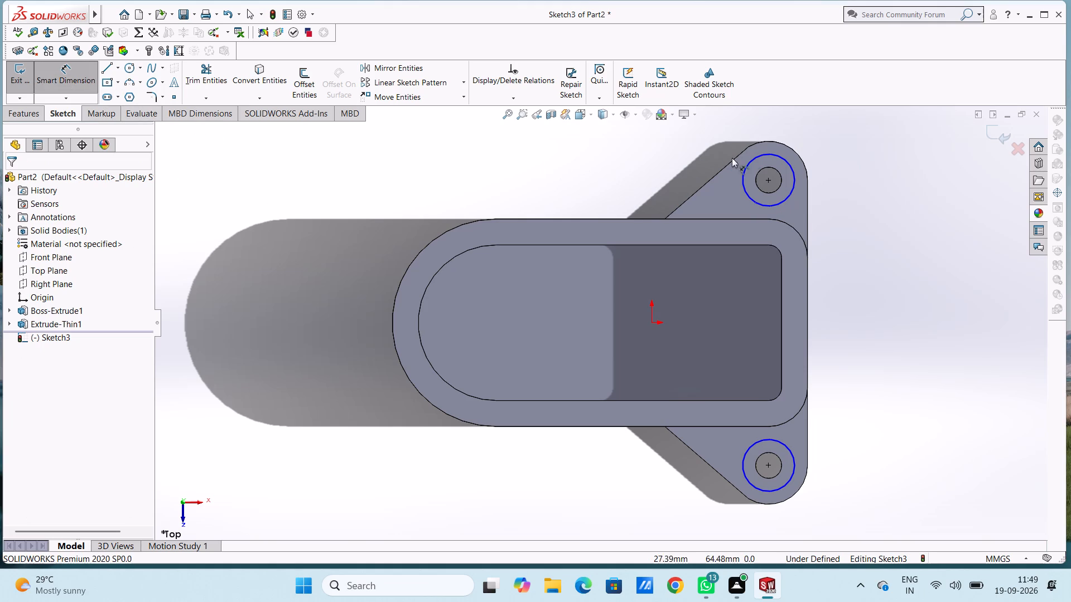
click(758, 157)
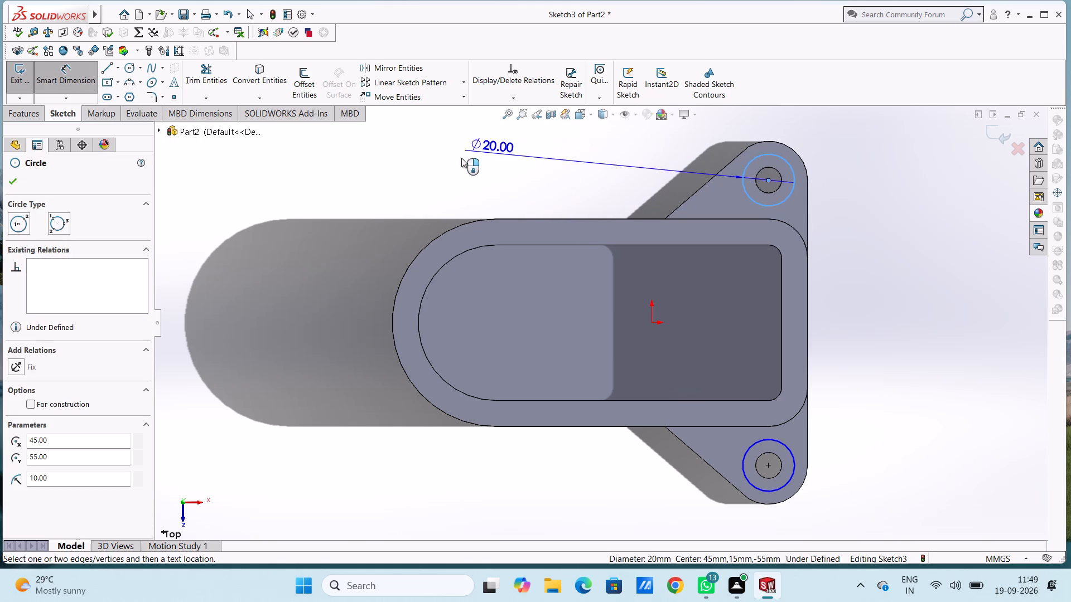
click(529, 147)
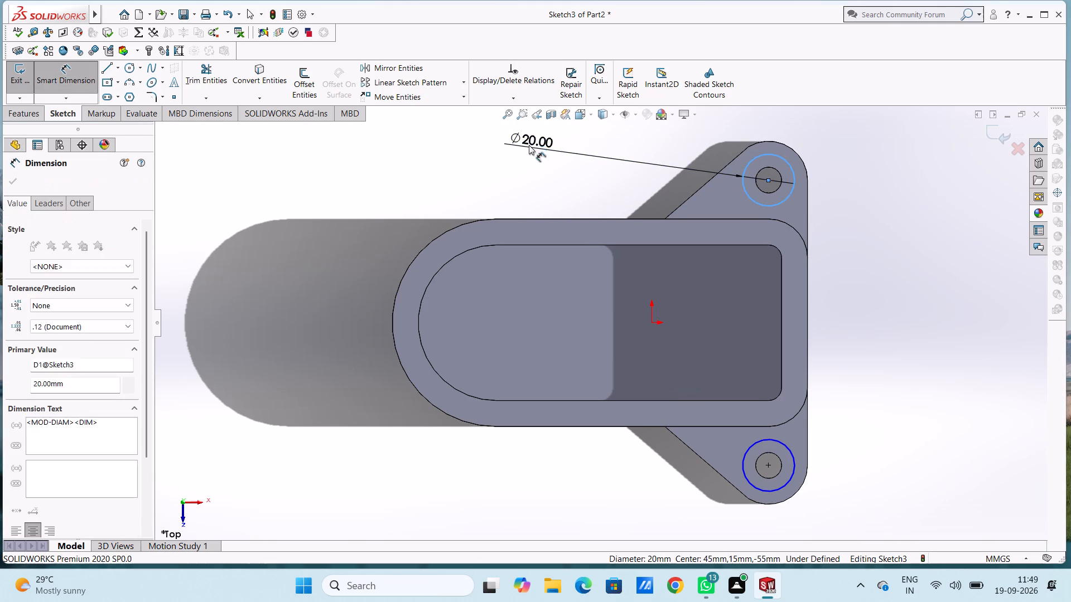
click(479, 129)
click(446, 148)
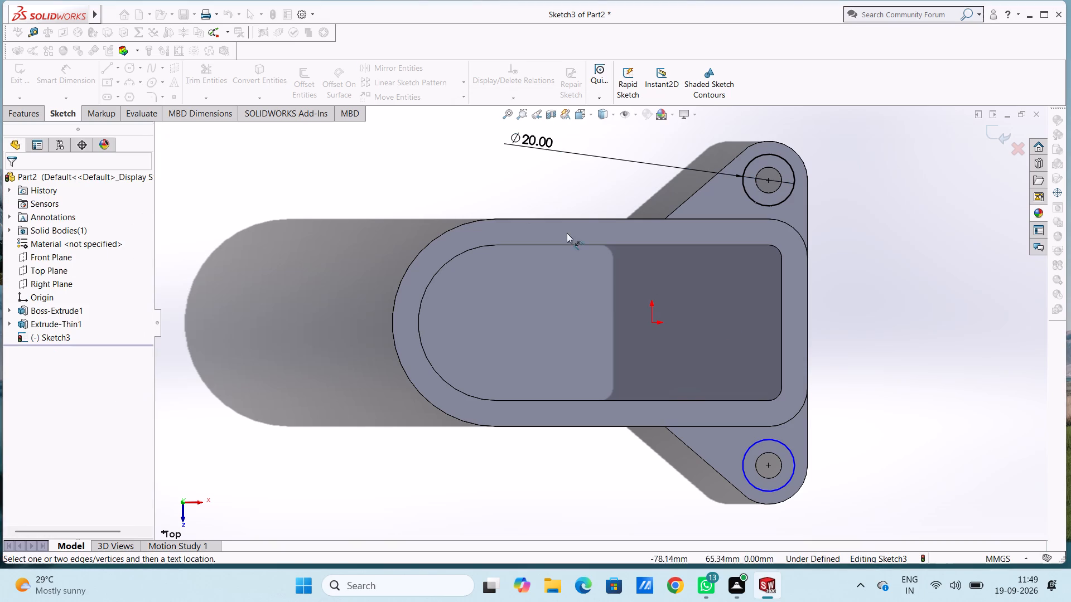
click(787, 443)
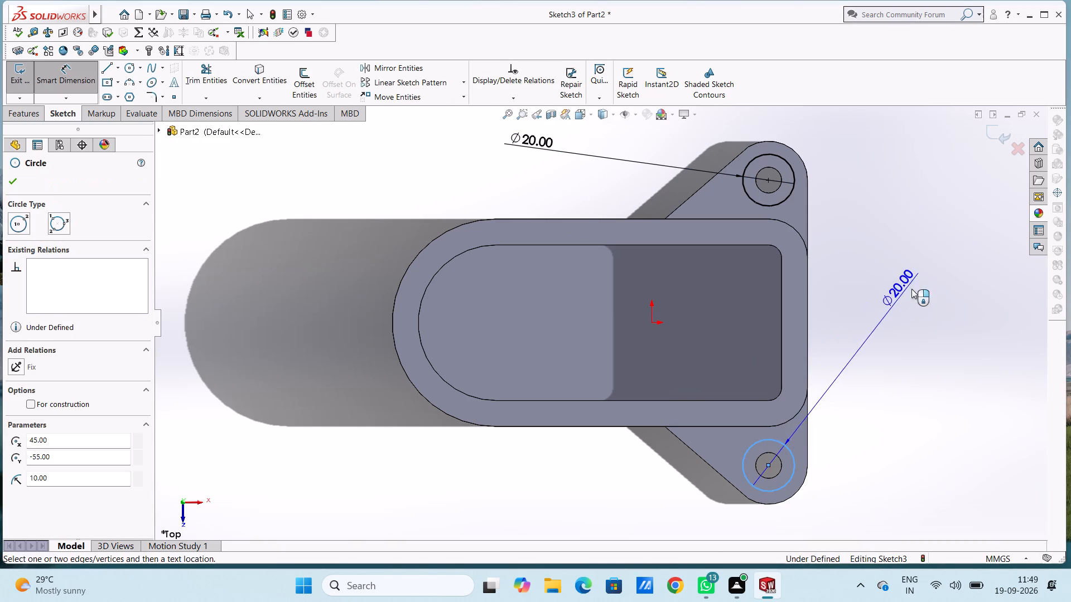
click(964, 305)
click(914, 292)
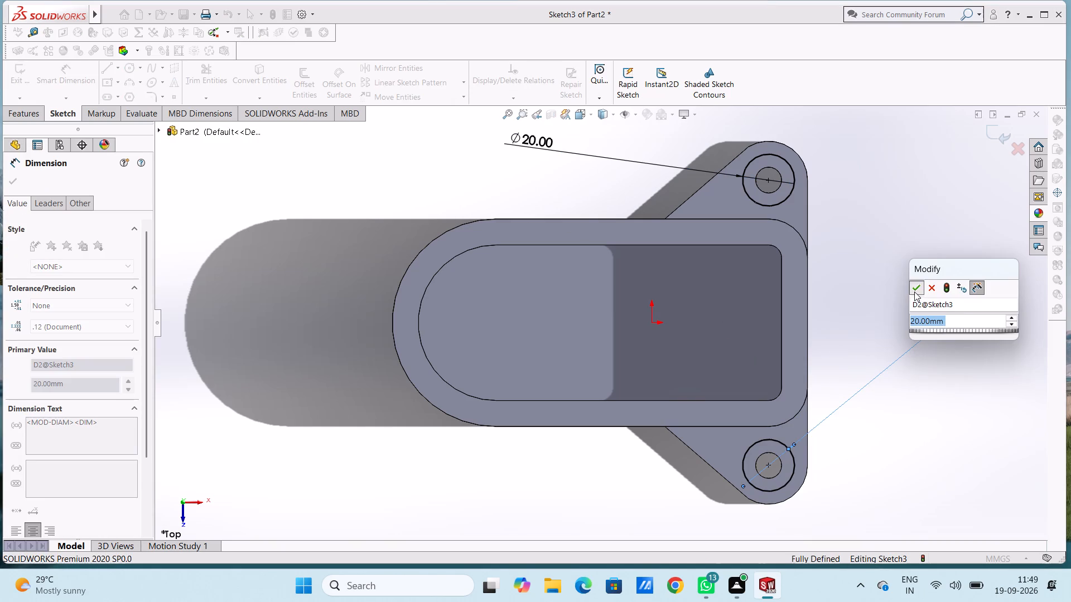
click(901, 275)
key(Escape)
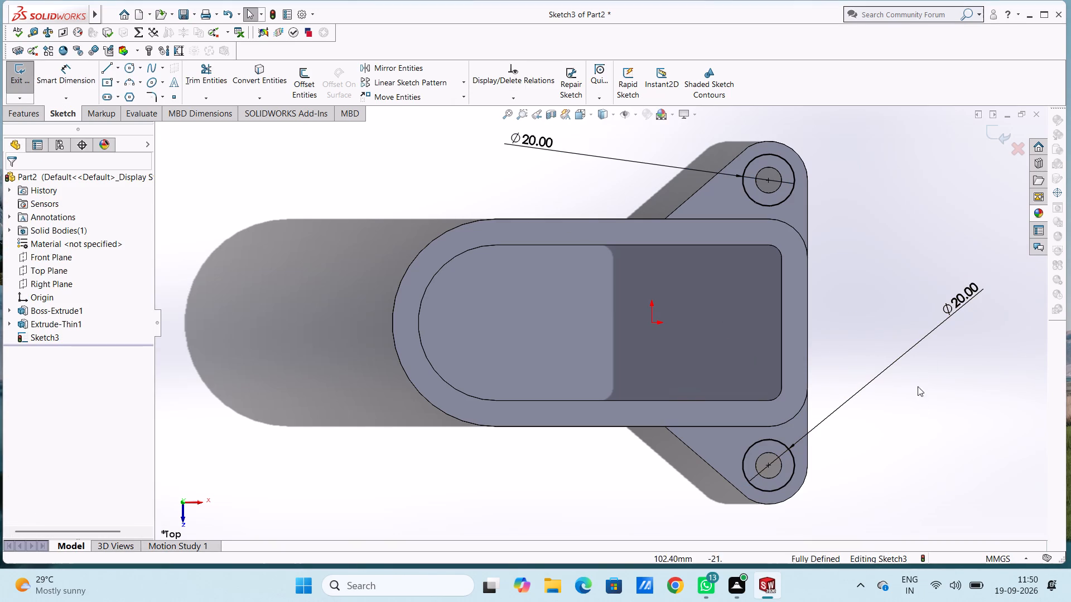
key(Escape)
Cut-extrude the two lug circles 8 mm blind into the lugs to form counterbores around the holes.
middle_drag(865, 490, 816, 399)
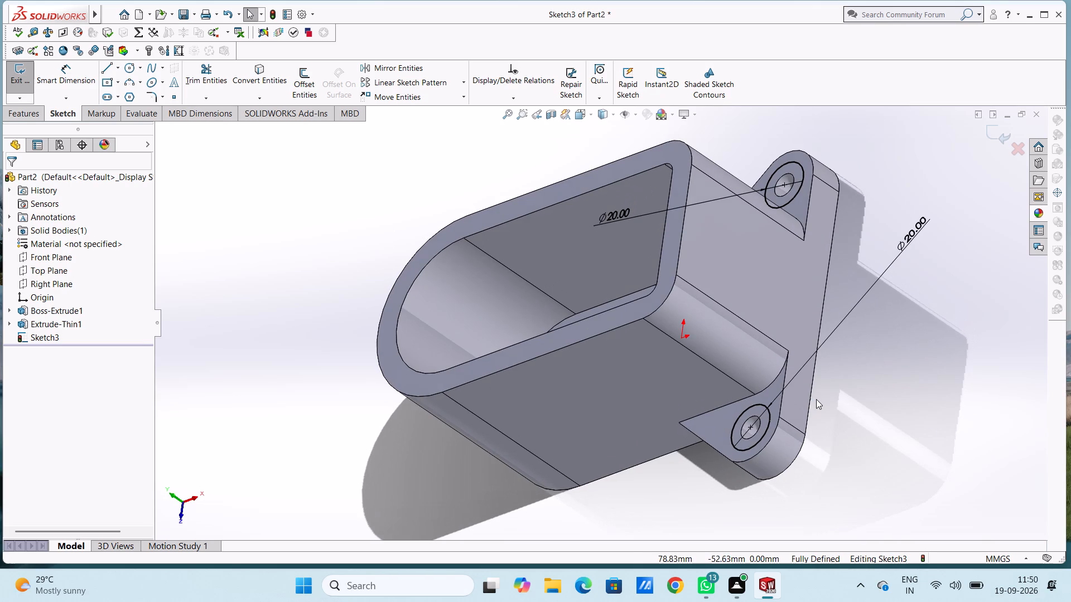
click(13, 118)
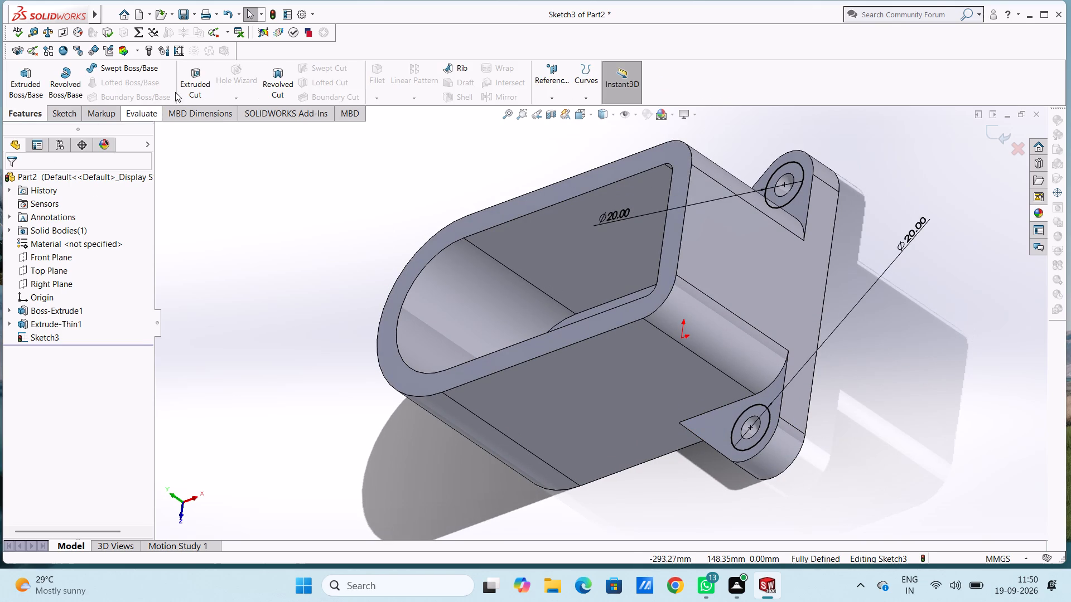
click(188, 81)
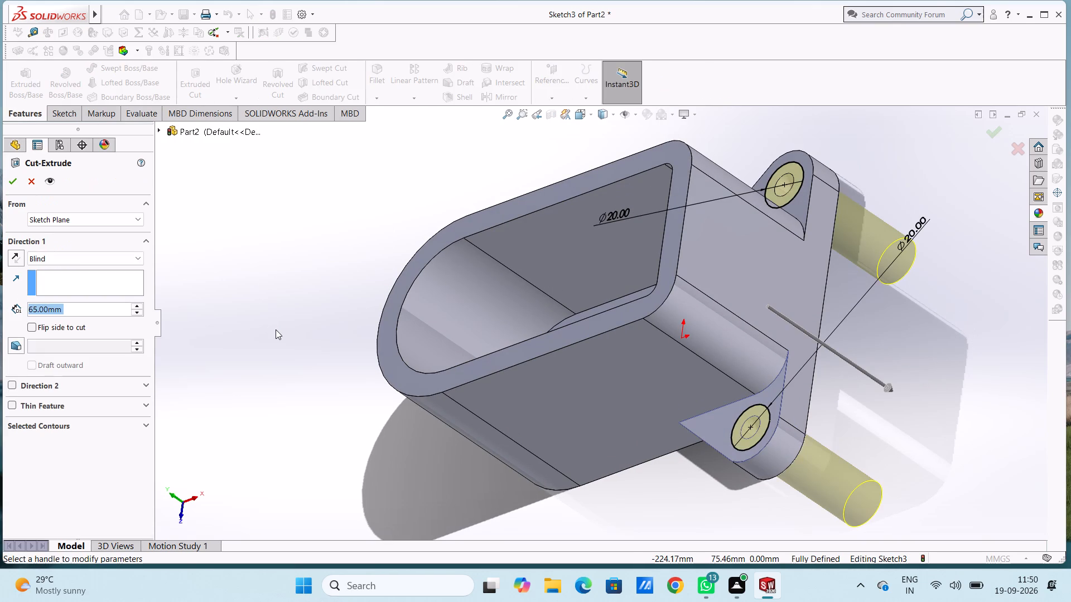
key(5)
key(Return)
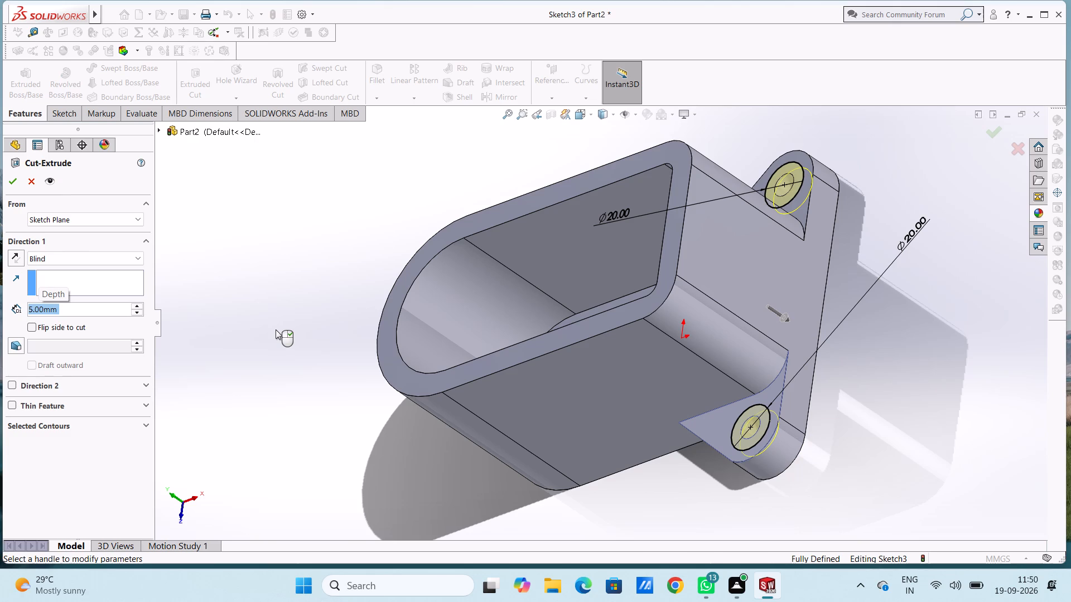
key(8)
key(Return)
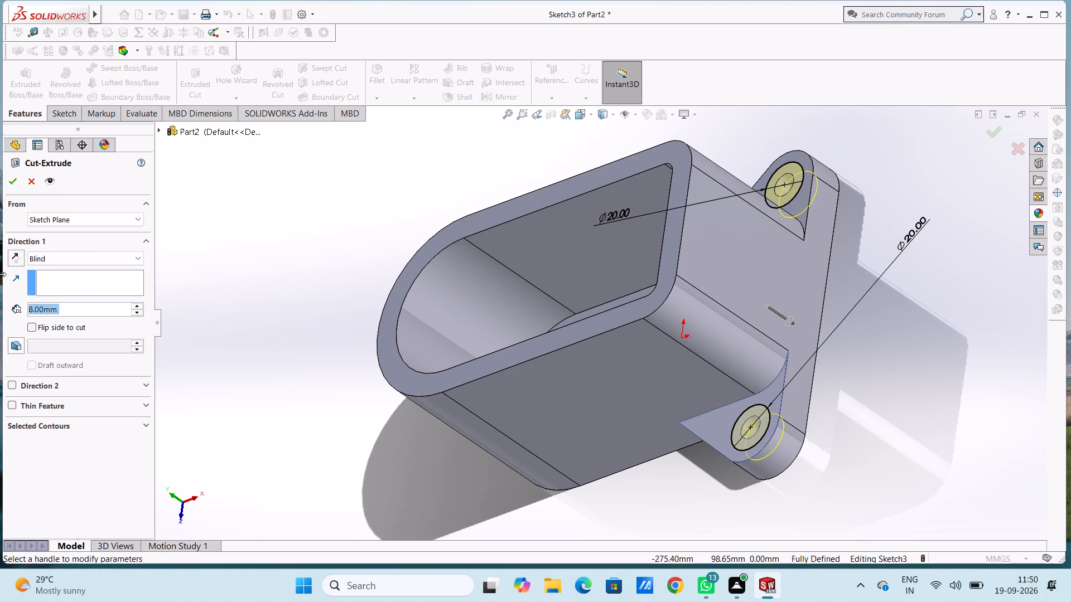
click(7, 187)
click(189, 251)
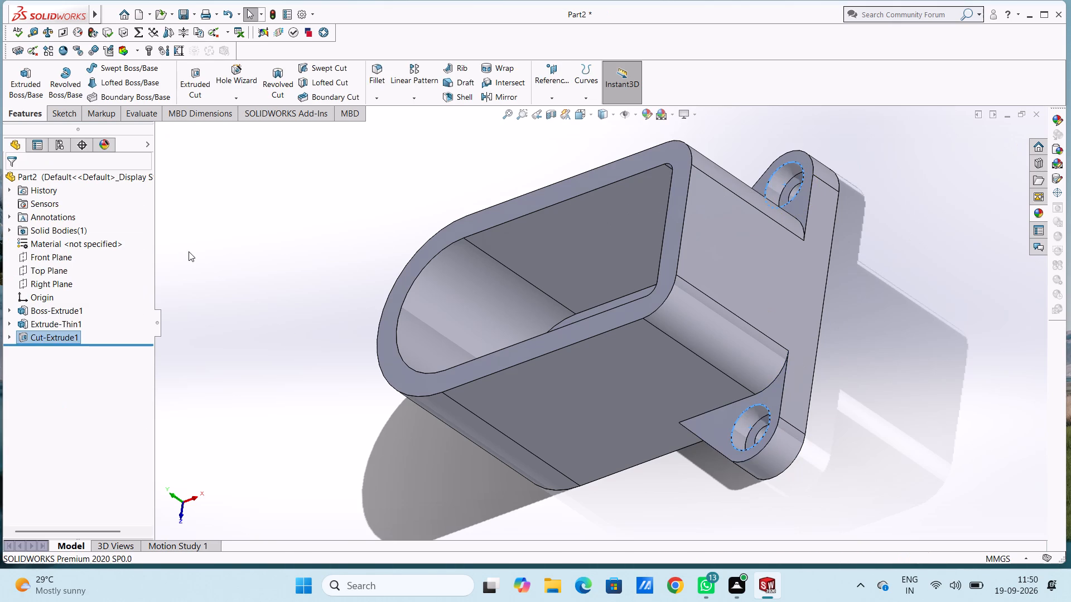
Start a sketch on the flat front side face of the body and draw a 10 mm radius circle at the face's centre.
middle_drag(207, 257, 247, 244)
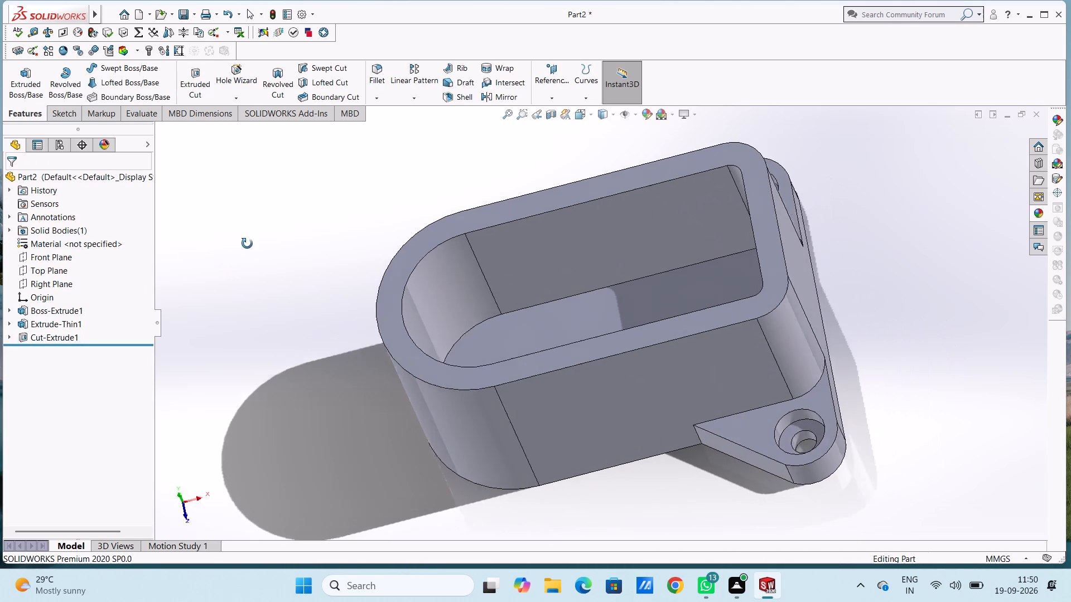
middle_drag(247, 244, 248, 244)
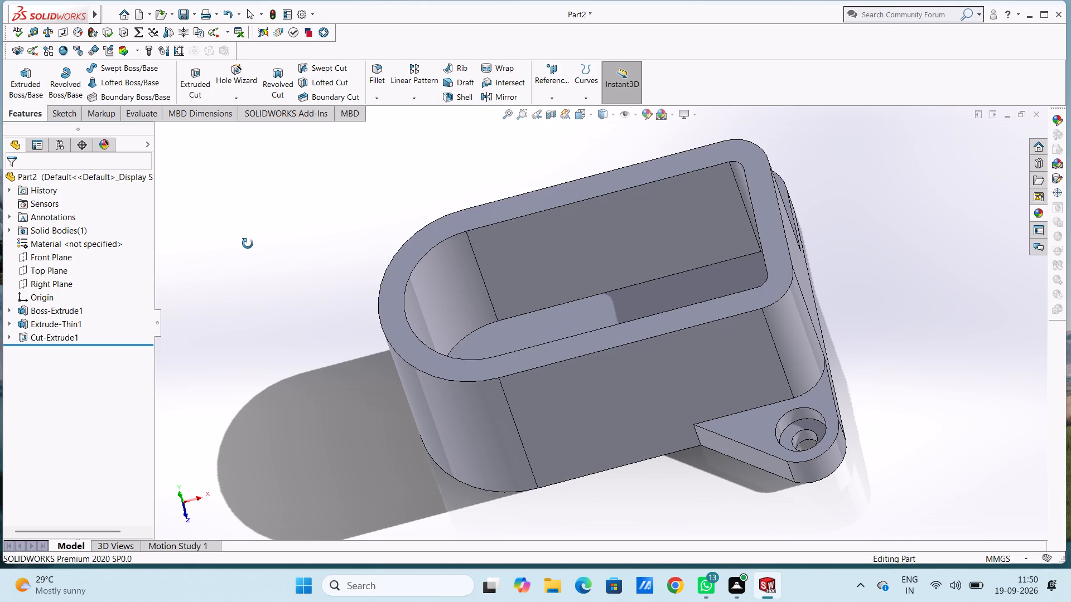
middle_drag(248, 244, 248, 246)
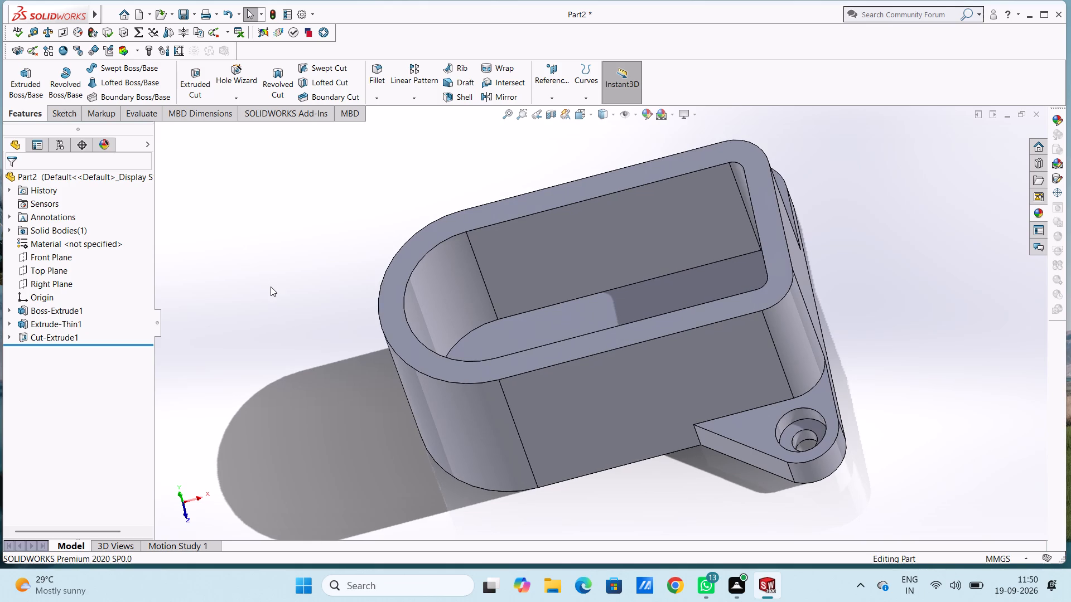
key(ctrl+1)
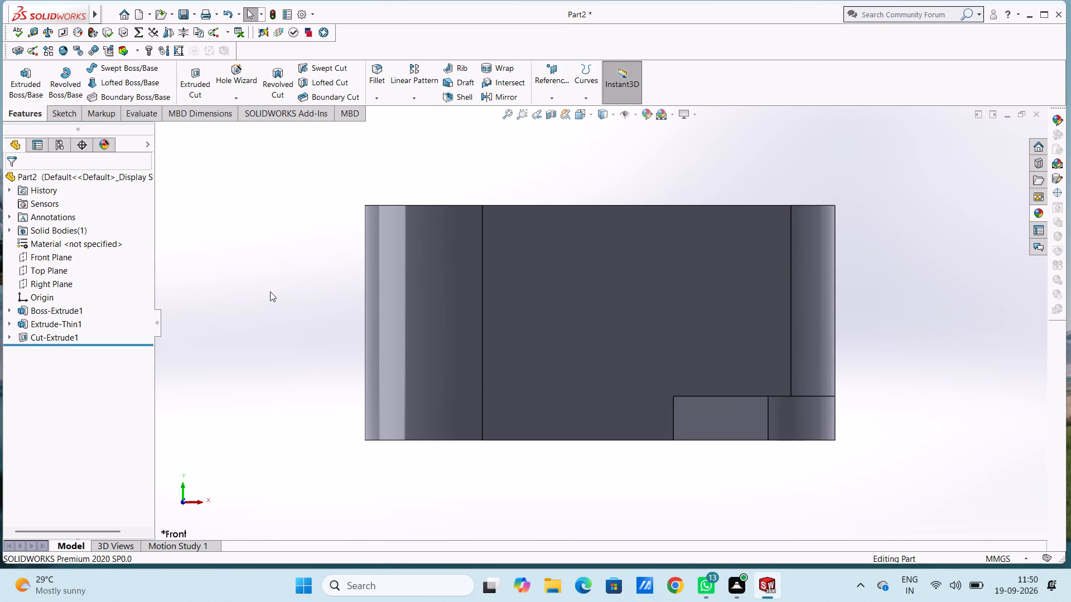
click(590, 309)
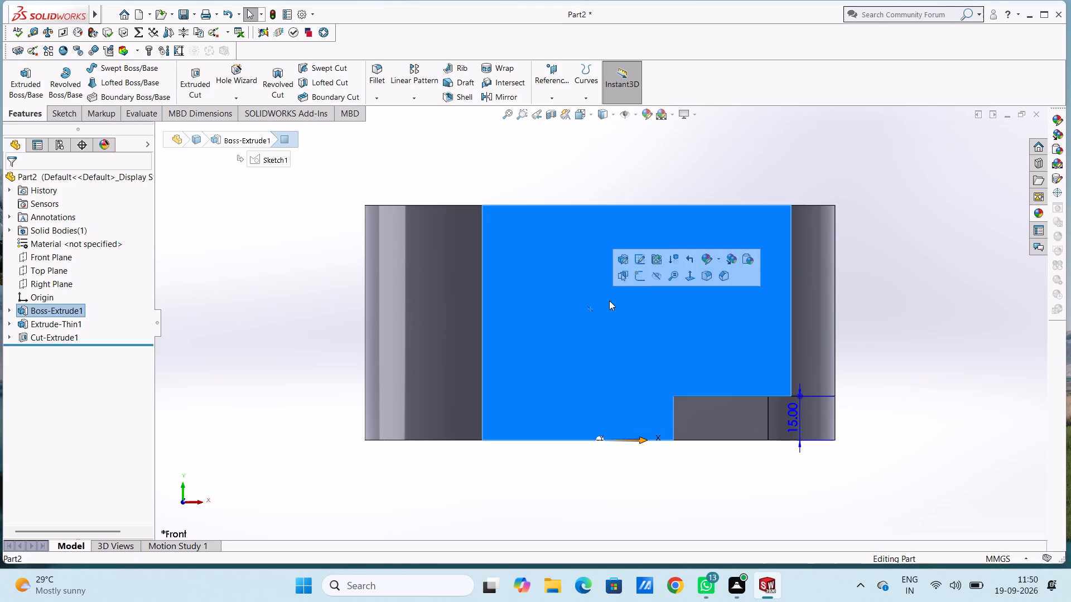
click(632, 274)
click(313, 291)
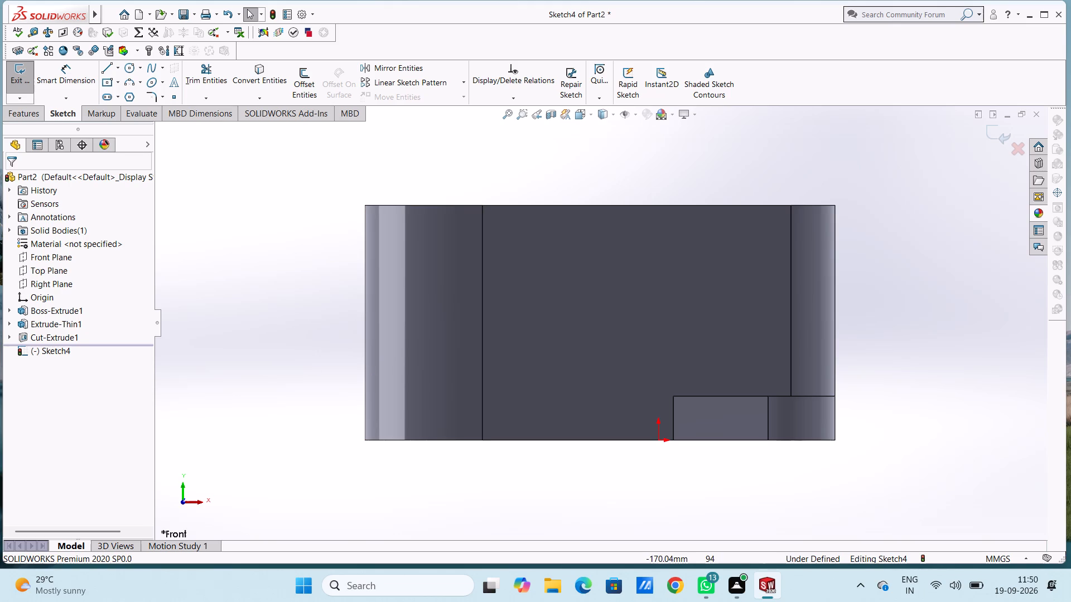
click(128, 67)
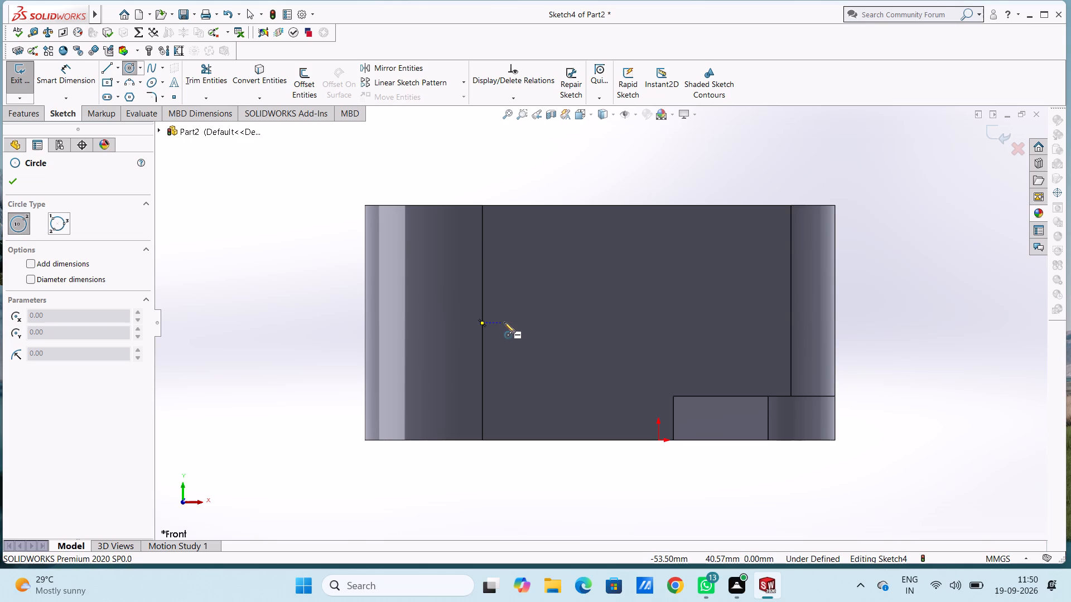
click(640, 322)
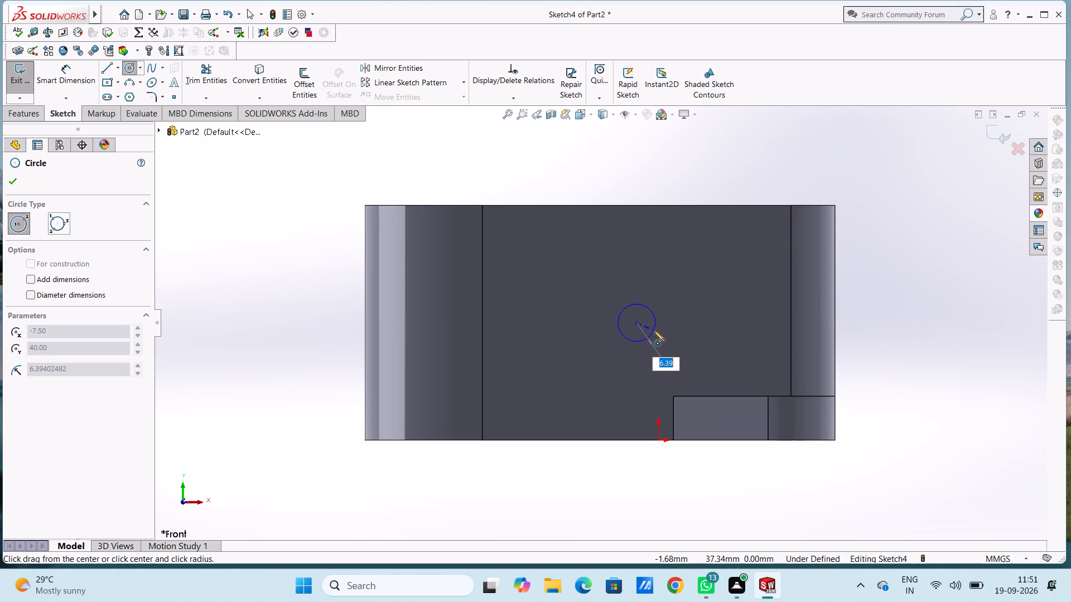
text(10)
key(Return)
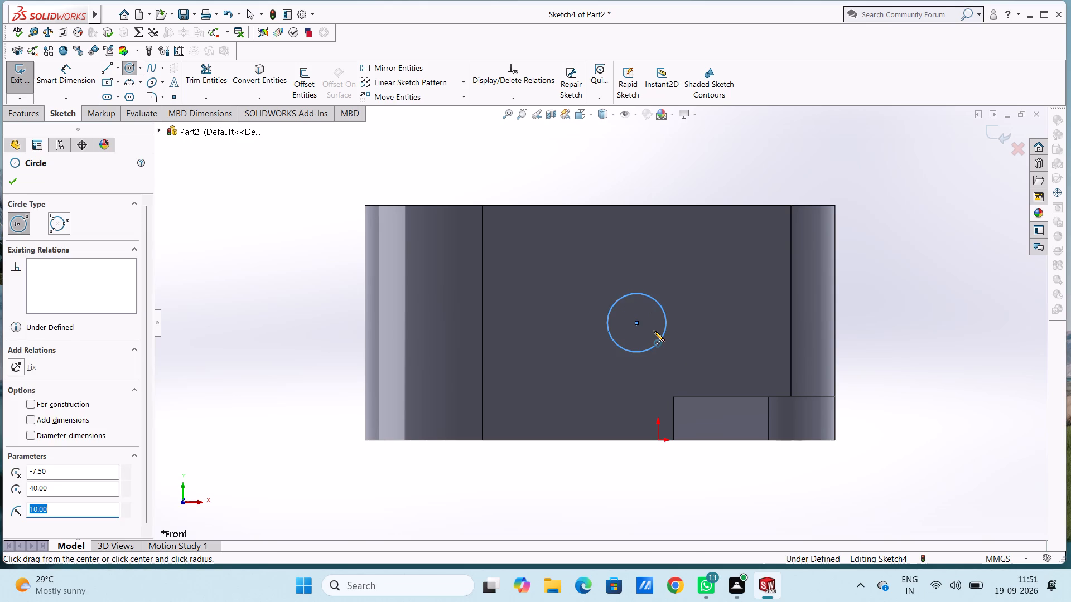
key(Escape)
key(Escape)
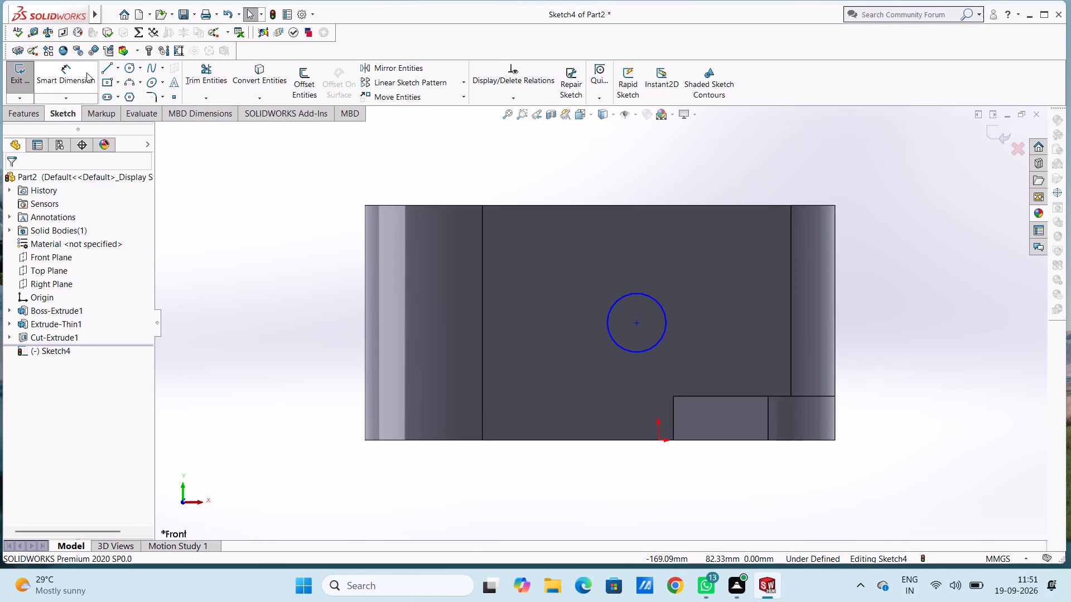
Dimension the diameter of the side-face circle as 20 mm.
click(84, 71)
click(610, 322)
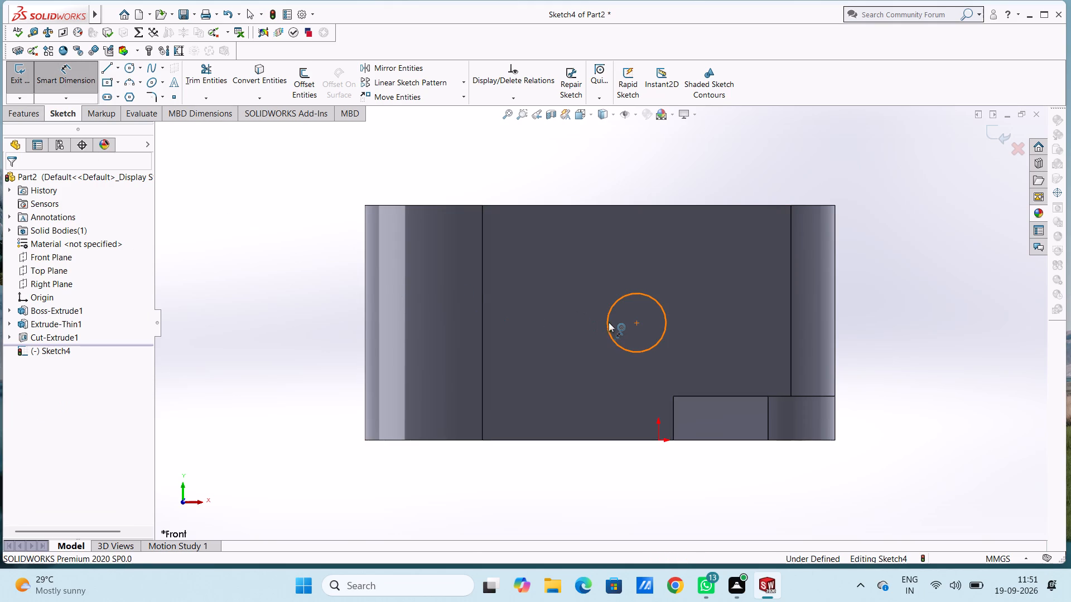
click(254, 236)
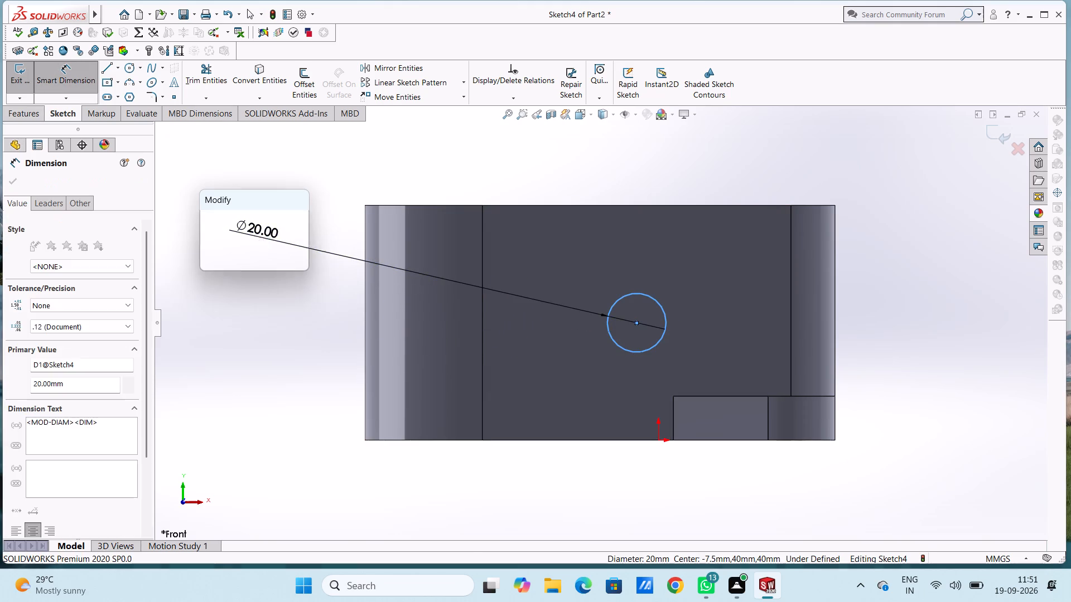
click(203, 220)
click(249, 164)
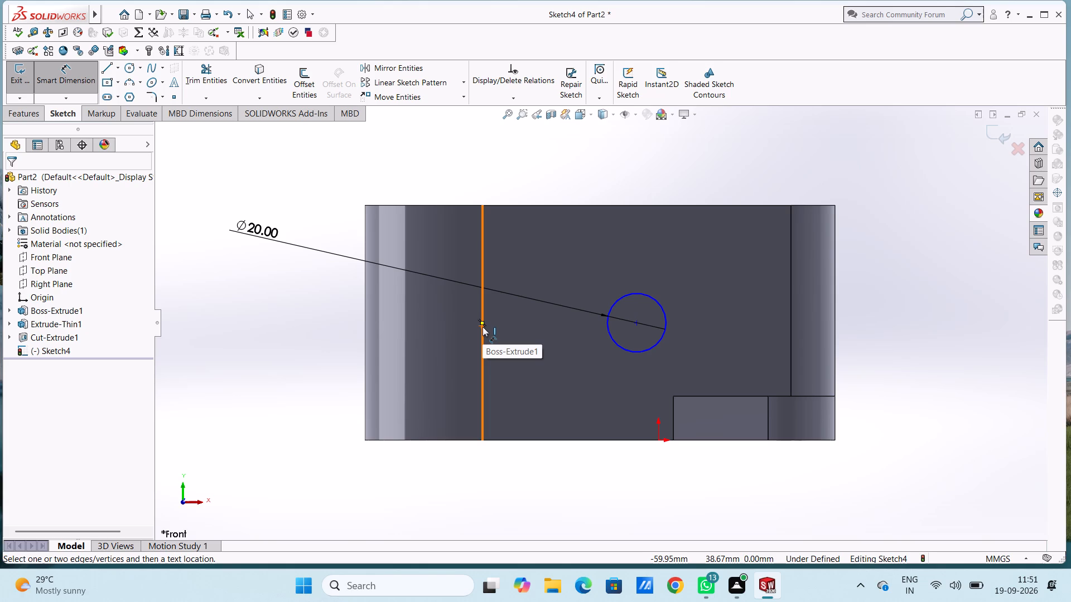
Dimension the horizontal distance from the face's vertical edge at the rounded end to the circle's centre as 20 mm.
click(483, 327)
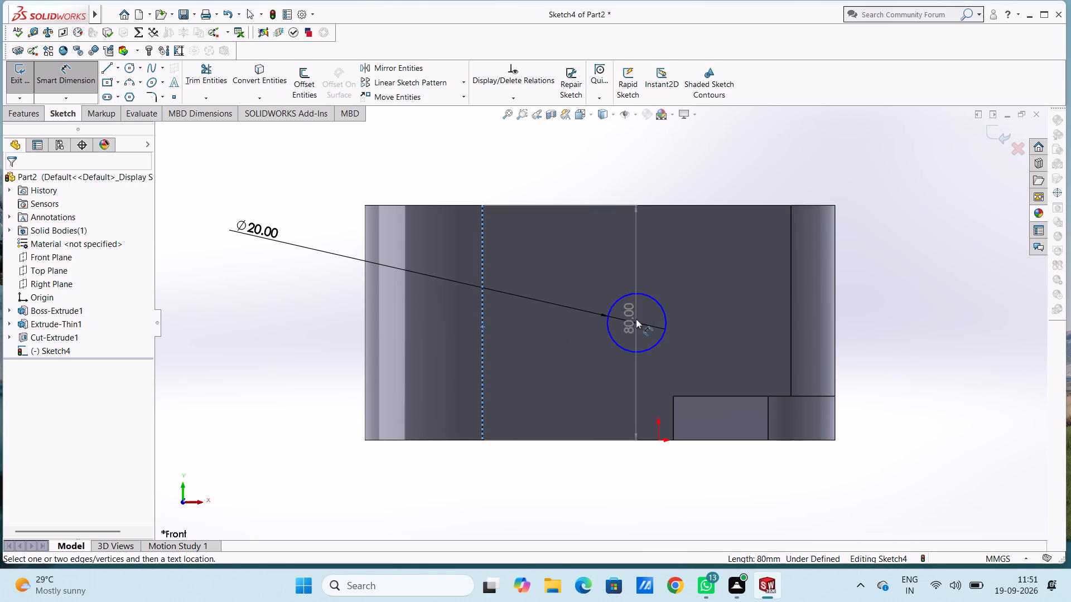
click(636, 321)
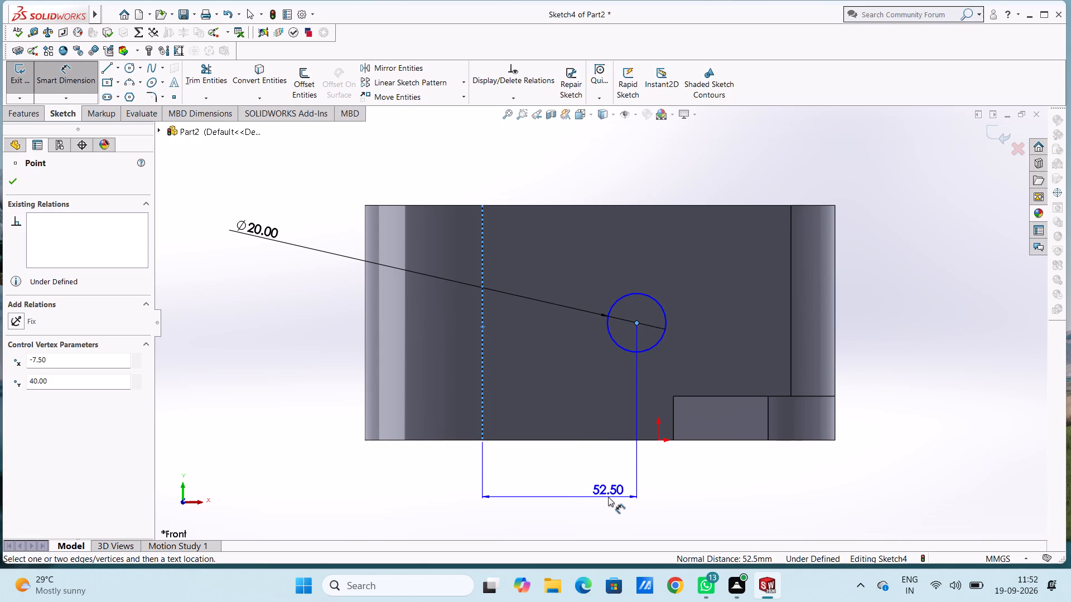
click(608, 497)
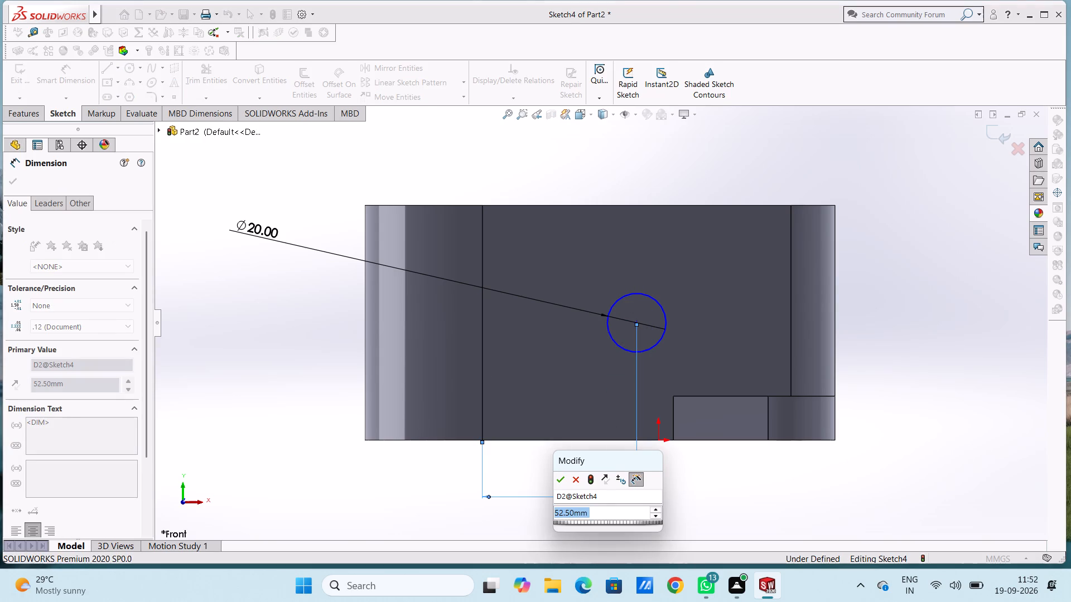
text(20)
key(Return)
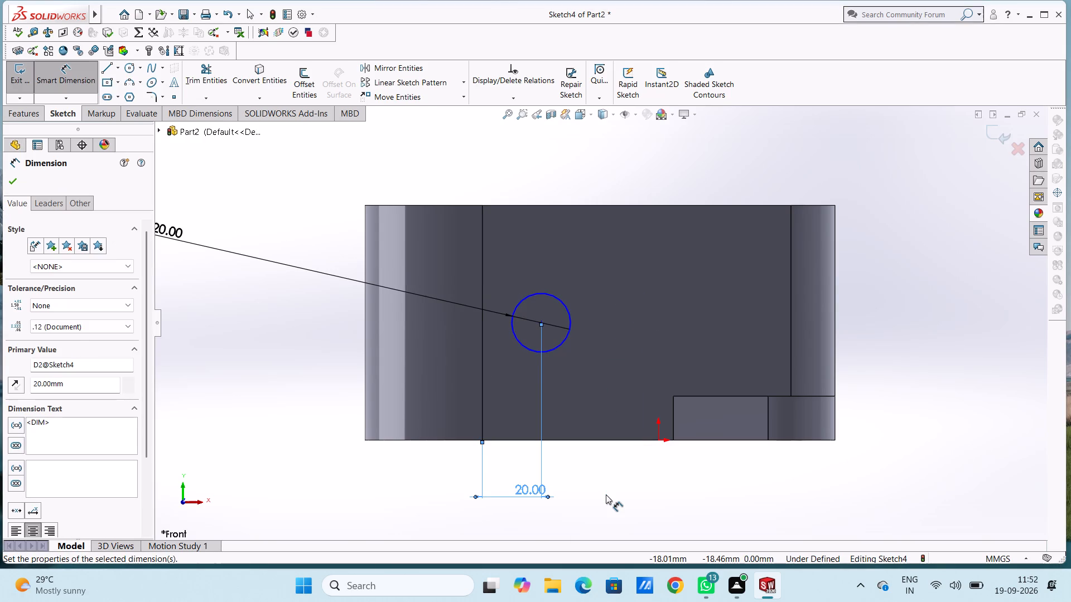
click(604, 501)
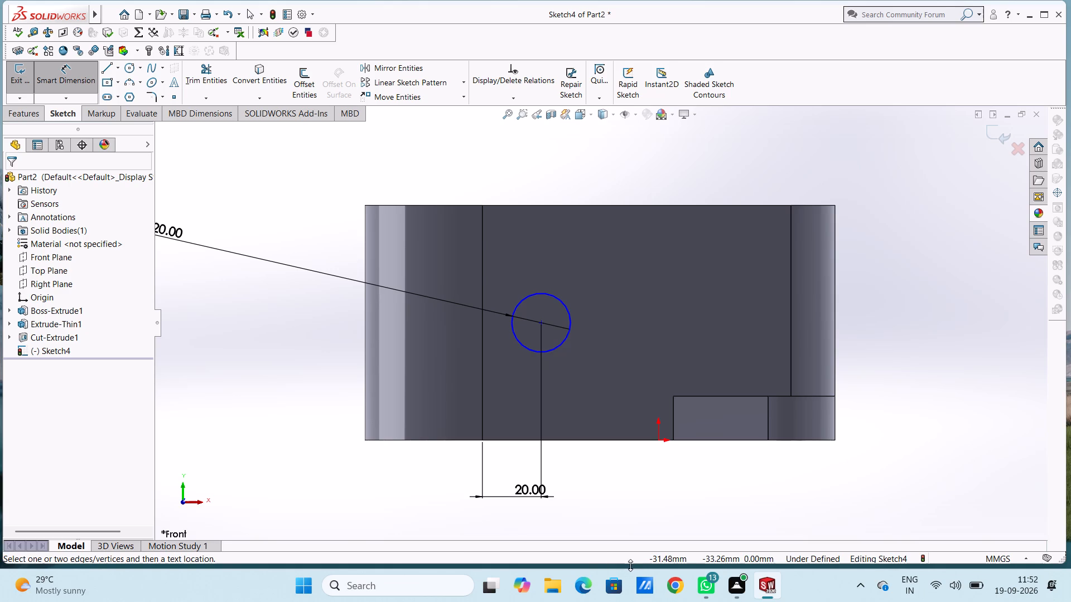
Set the horizontal distance between the rounded end's vertical edge and the circle's centre to 40 mm.
double_click(527, 488)
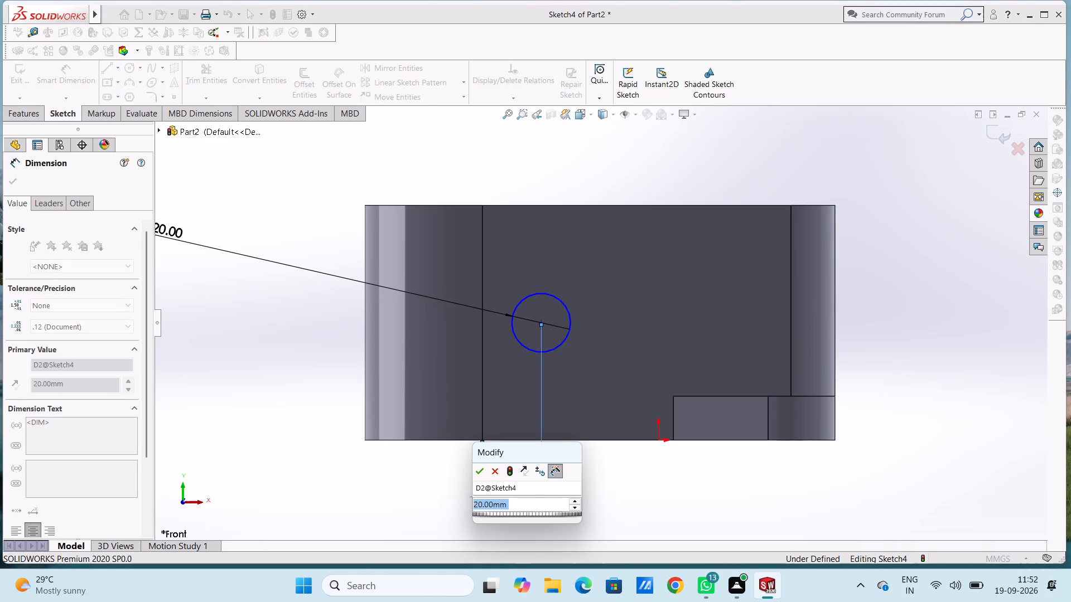
text(40)
key(Return)
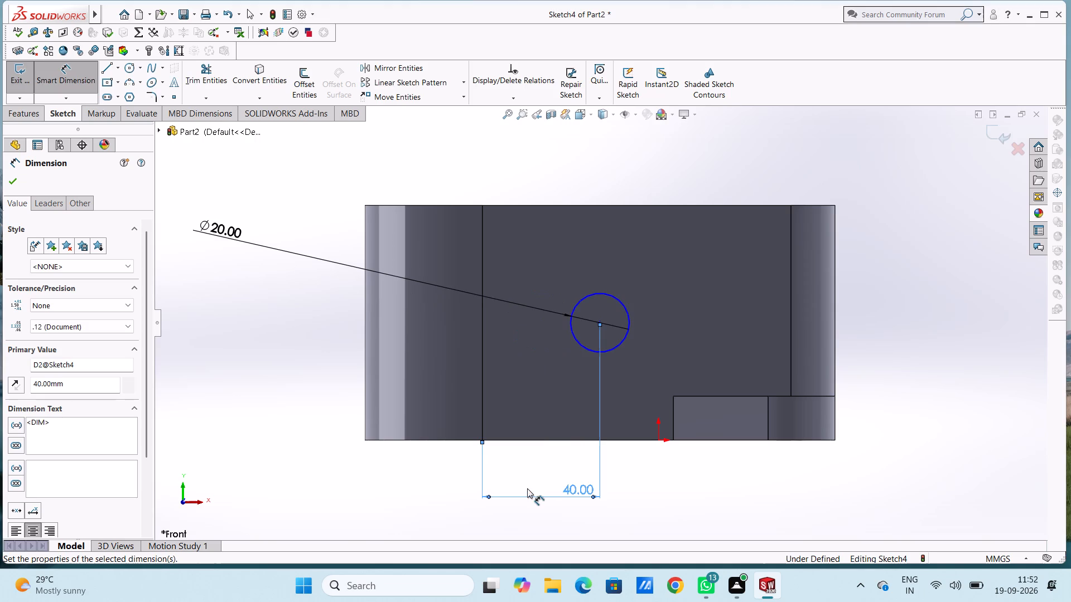
click(657, 486)
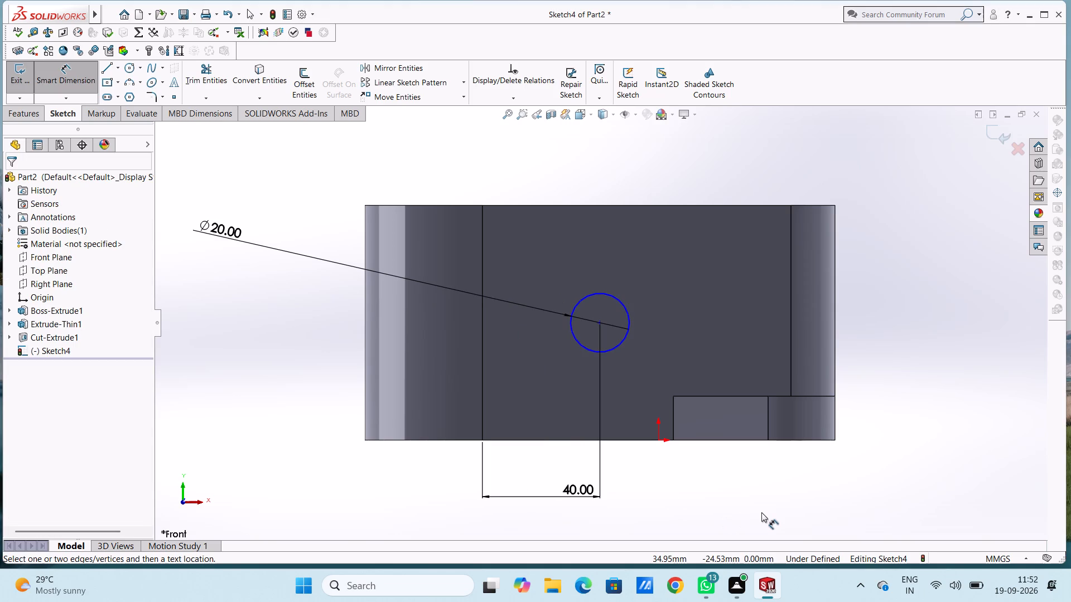
middle_click(723, 487)
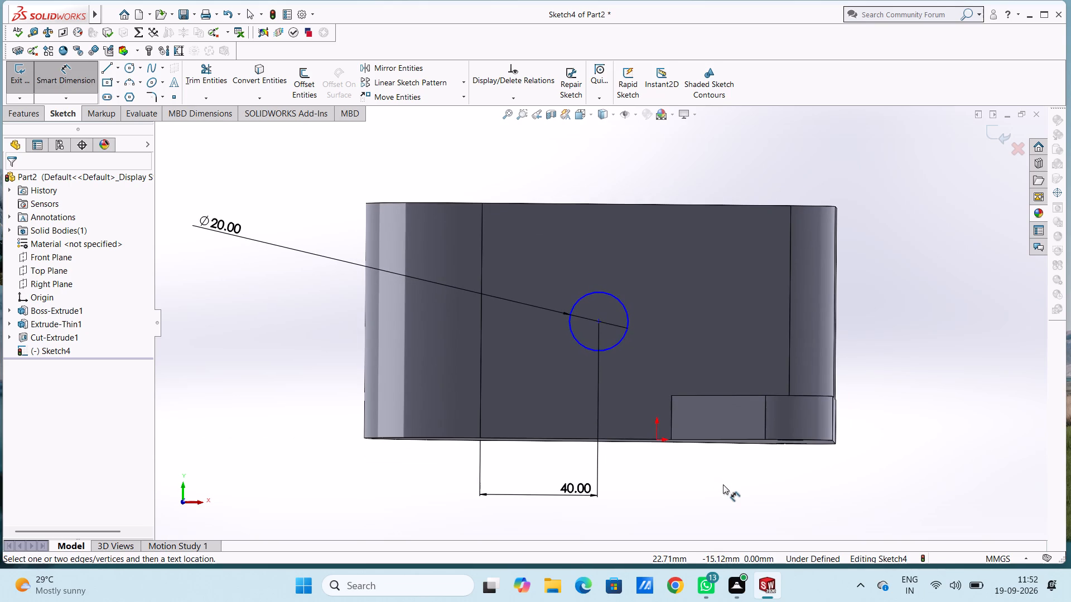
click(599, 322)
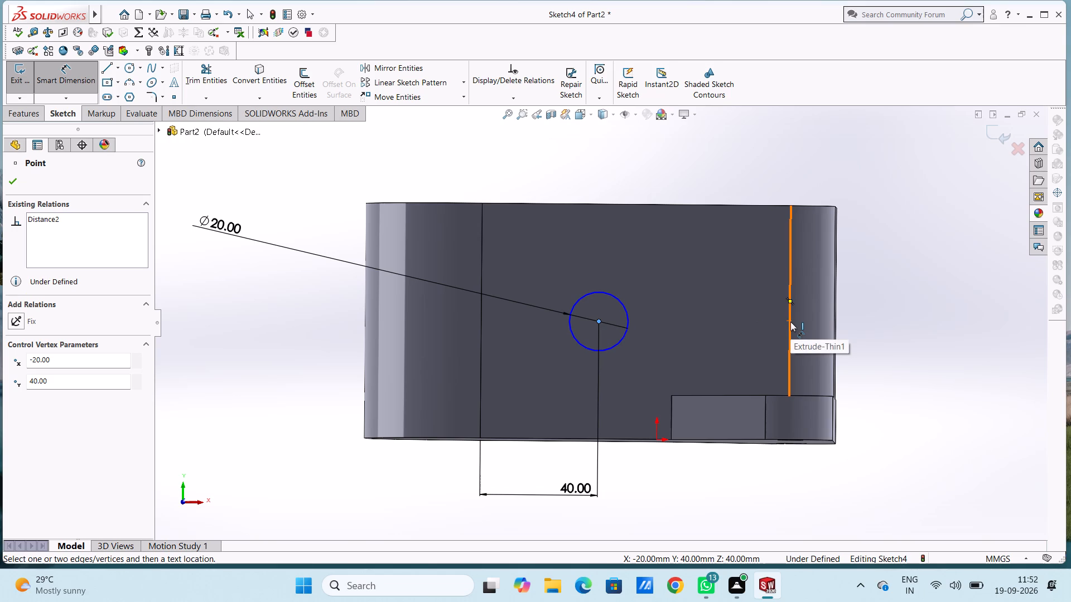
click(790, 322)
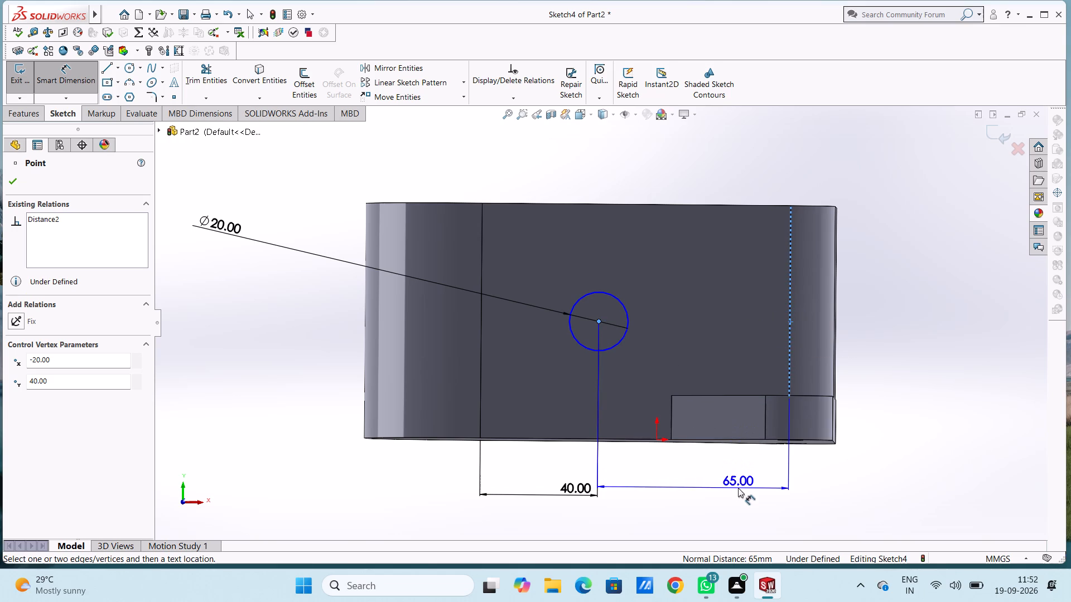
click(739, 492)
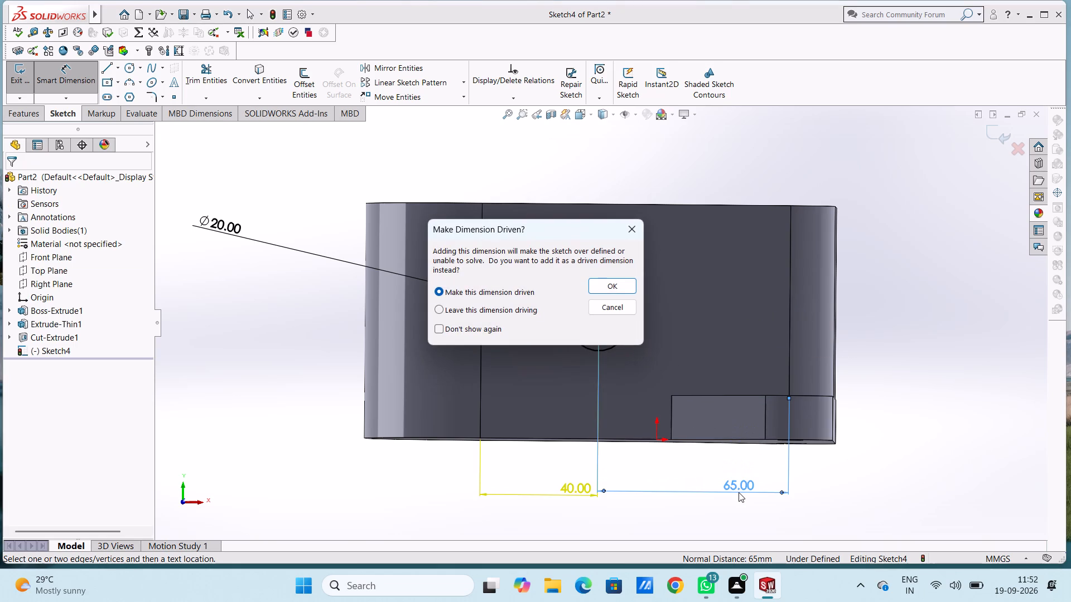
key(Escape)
Delete the horizontal dimension between the rounded end's vertical edge and the circle's centre.
click(576, 491)
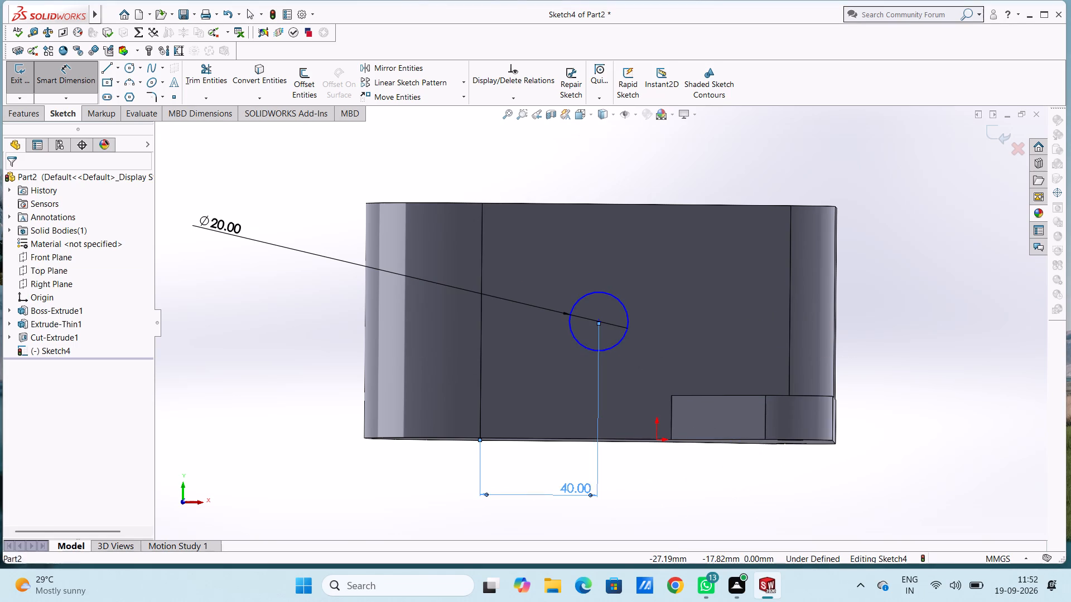
key(Delete)
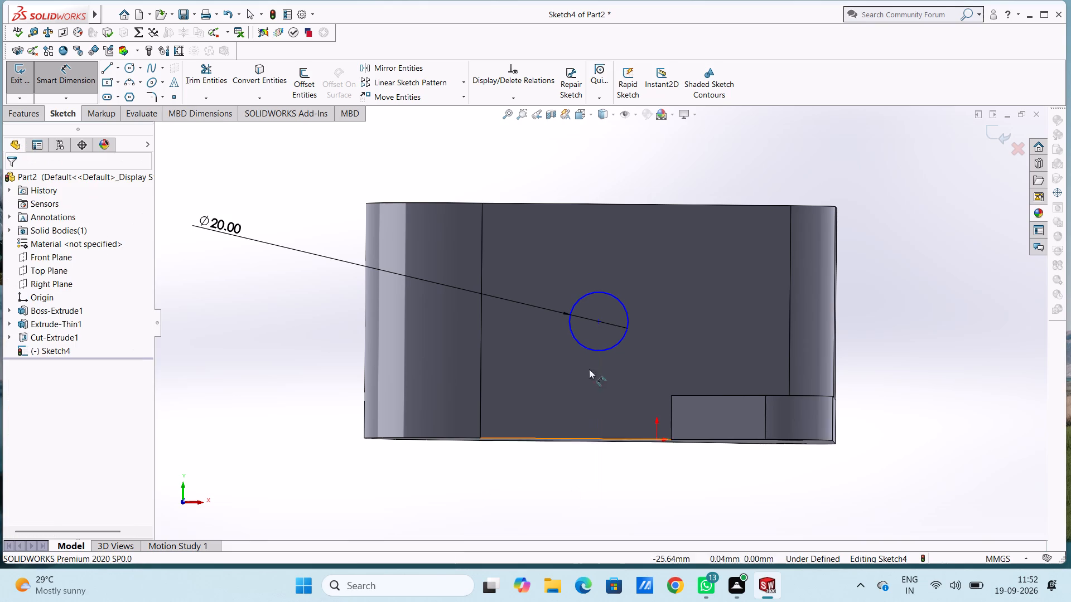
Dimension the horizontal distance from the circle's centre to the face's vertical edge at the lug end as 40 mm.
click(597, 321)
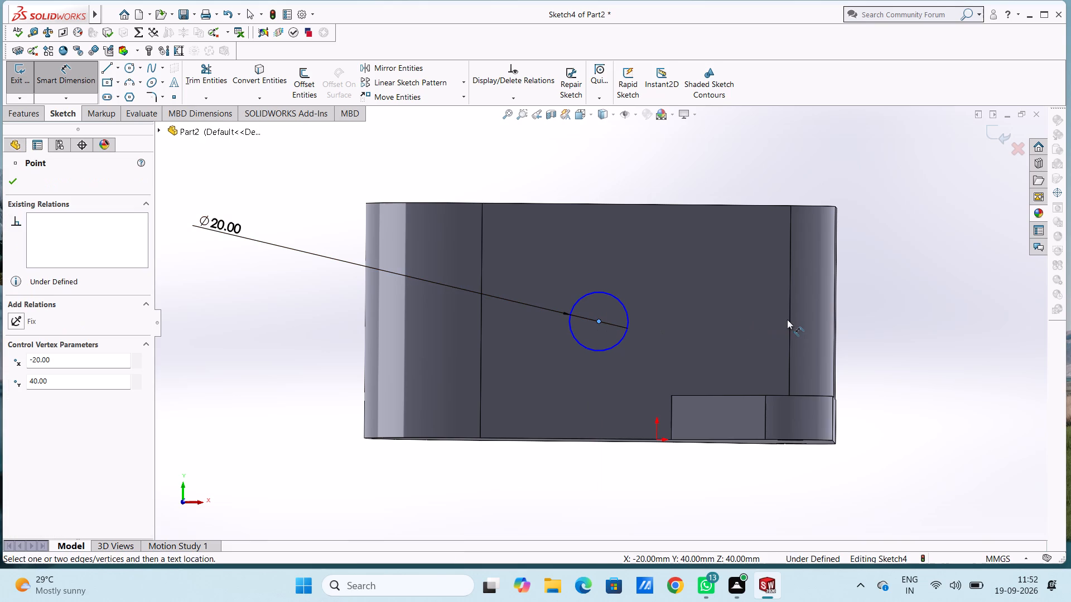
click(789, 321)
click(723, 490)
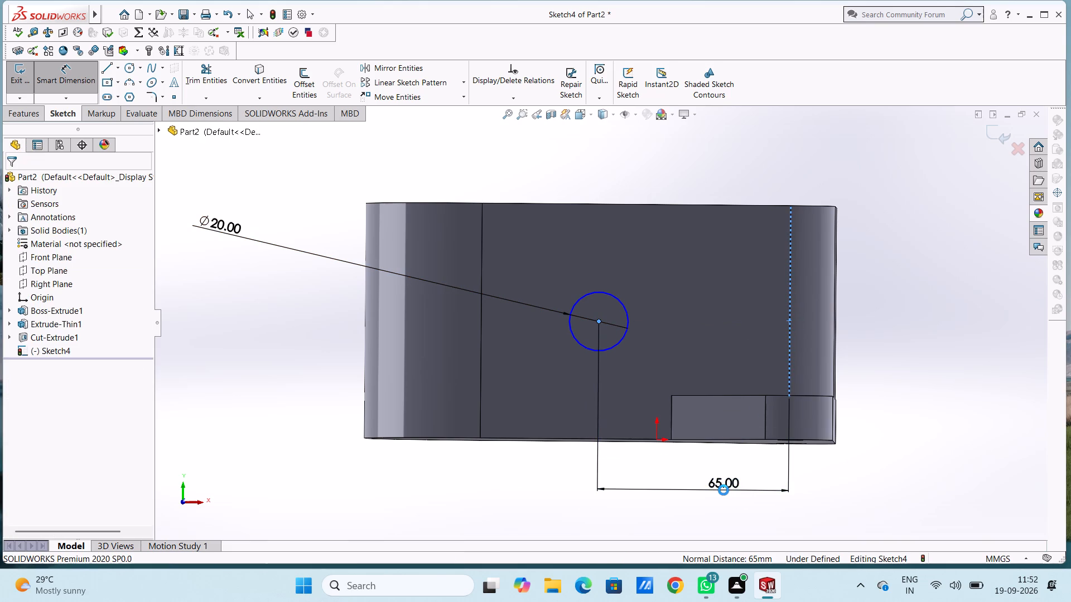
text(40)
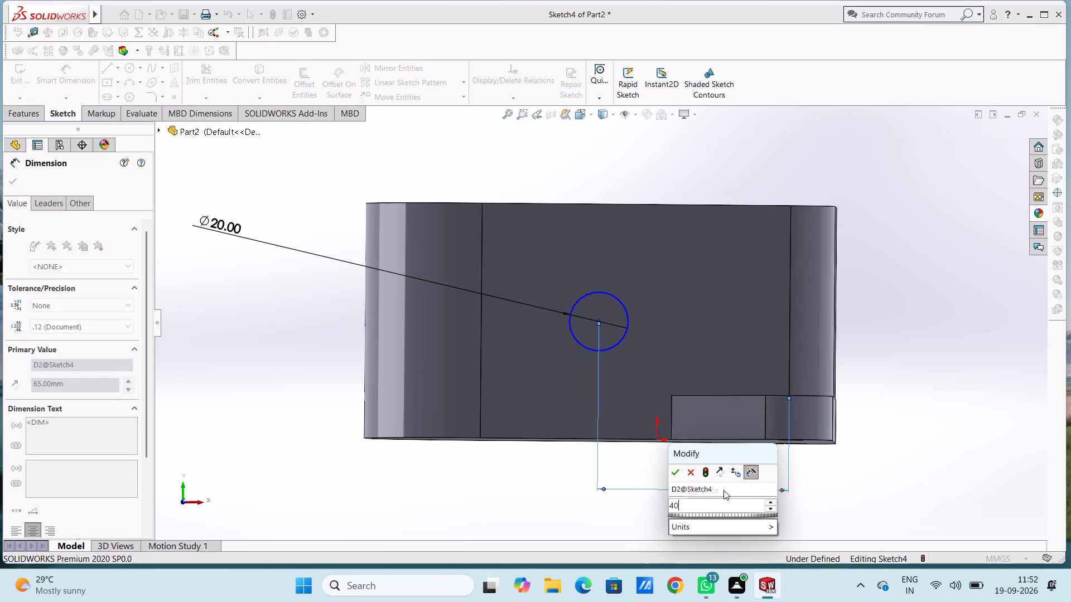
key(Return)
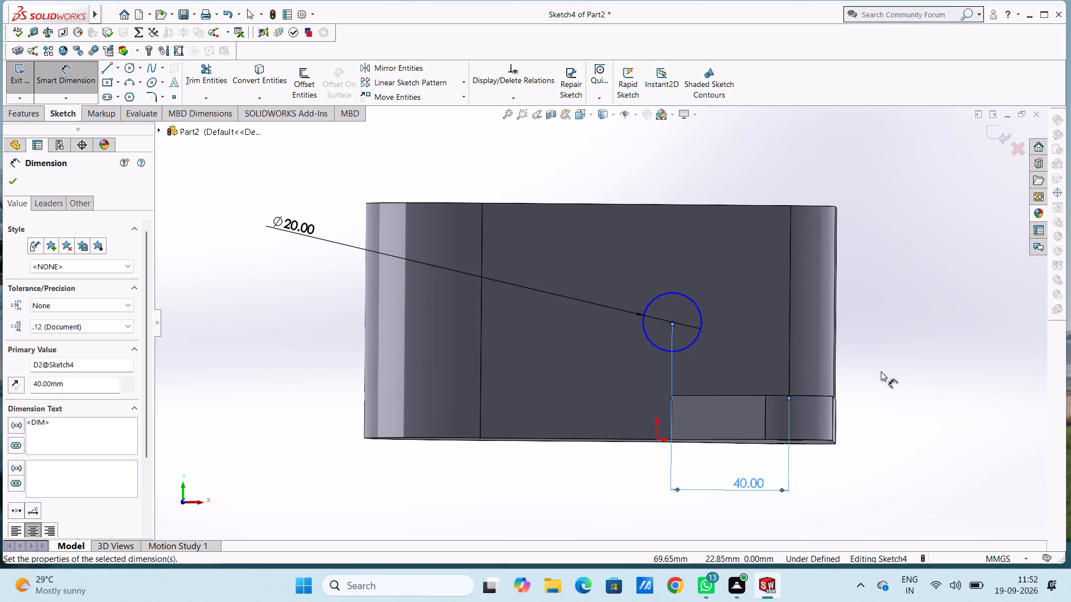
click(910, 365)
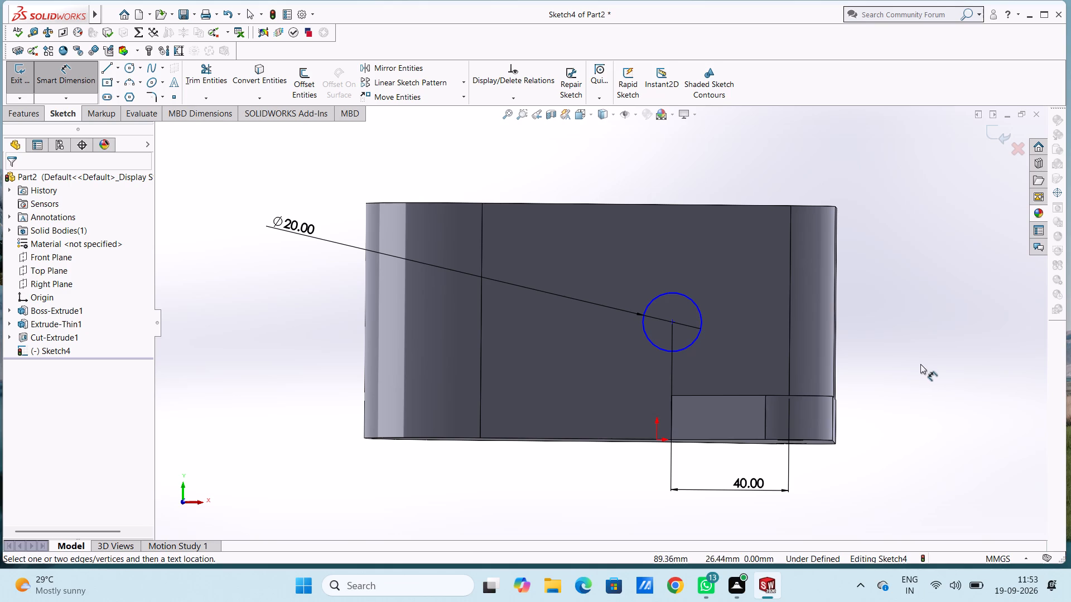
Dimension the vertical distance from the body's bottom edge to the circle's centre as 40 mm.
click(674, 321)
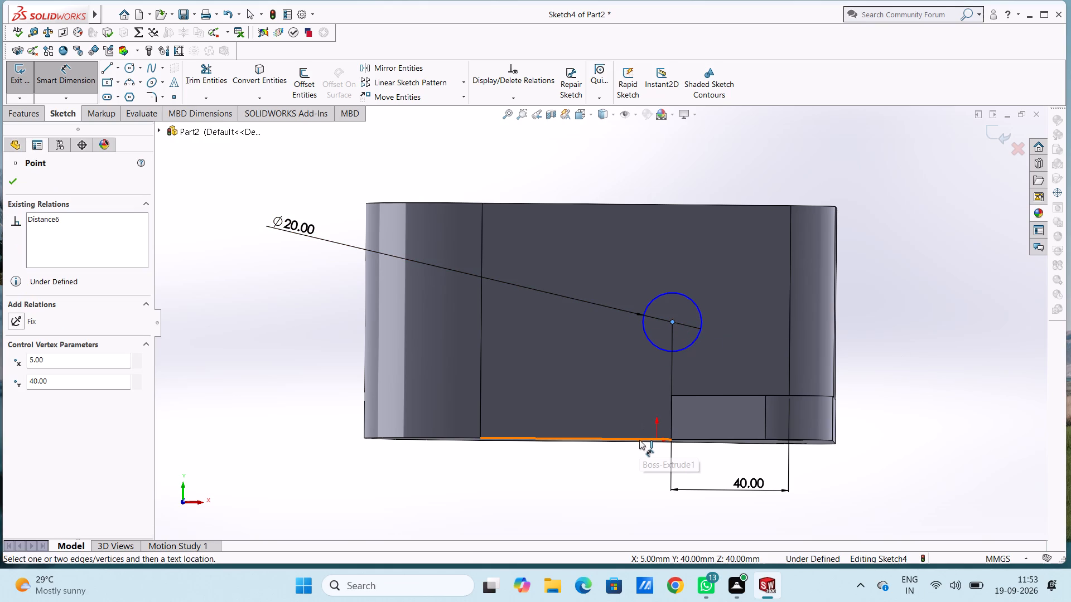
middle_drag(623, 399, 624, 410)
click(606, 446)
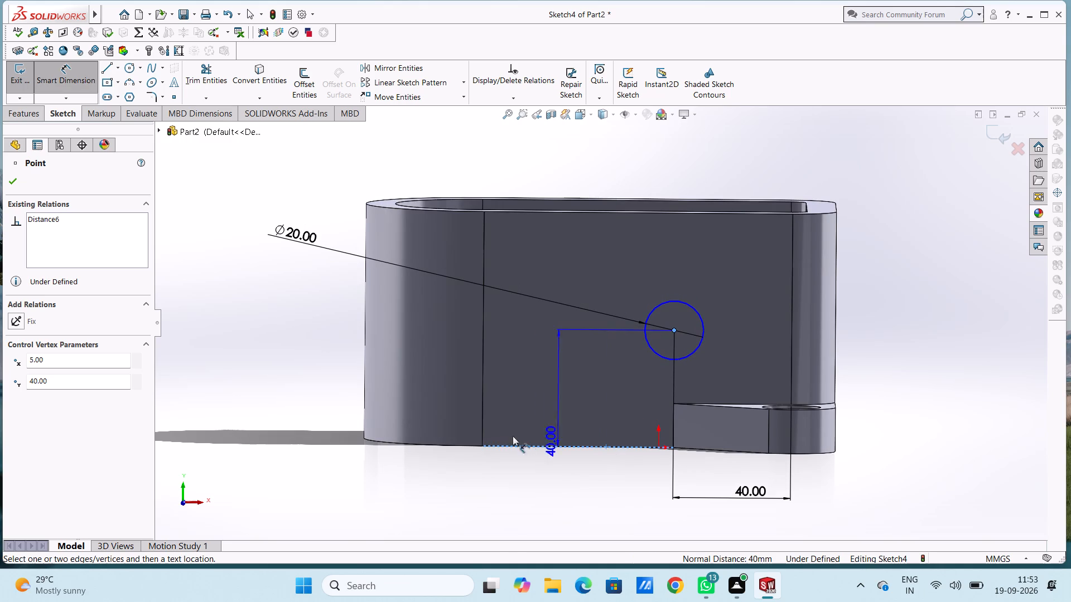
click(262, 394)
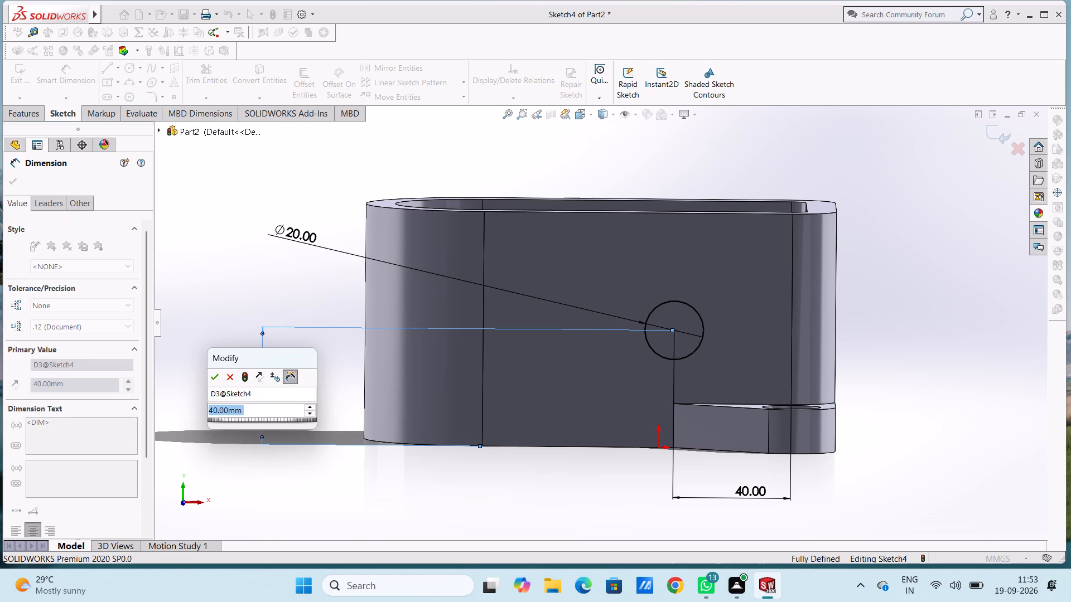
text(40)
key(Return)
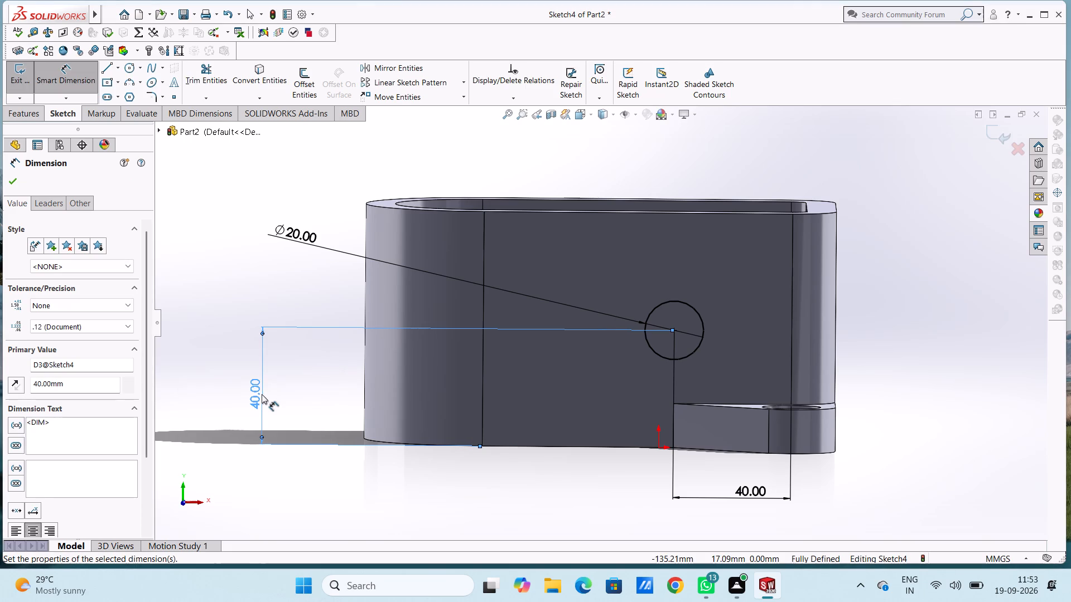
click(254, 276)
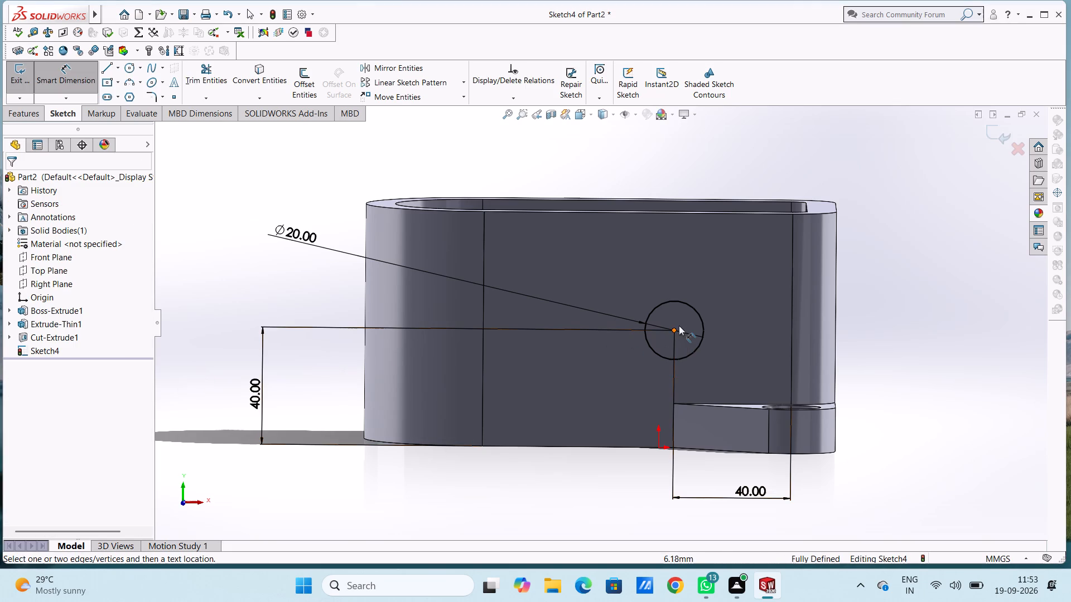
Start a dimension from the face's vertical edge at the rounded end.
click(482, 385)
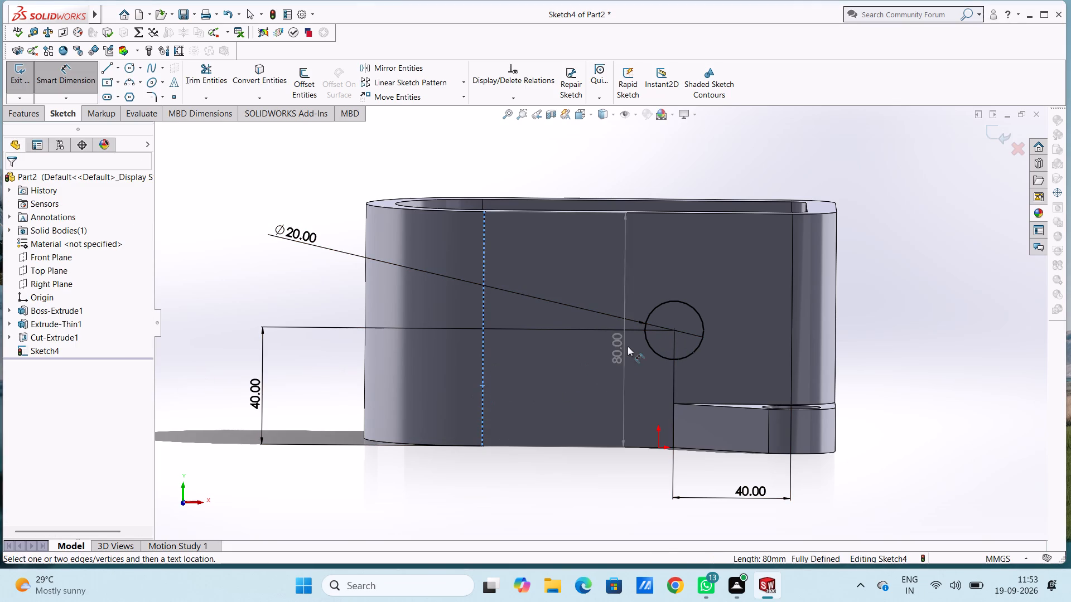
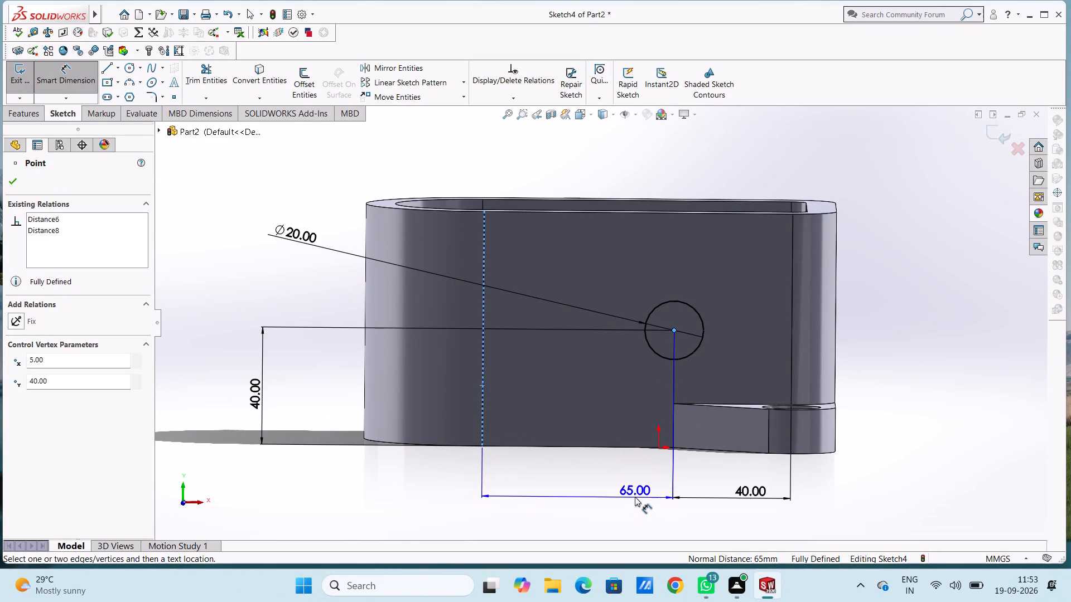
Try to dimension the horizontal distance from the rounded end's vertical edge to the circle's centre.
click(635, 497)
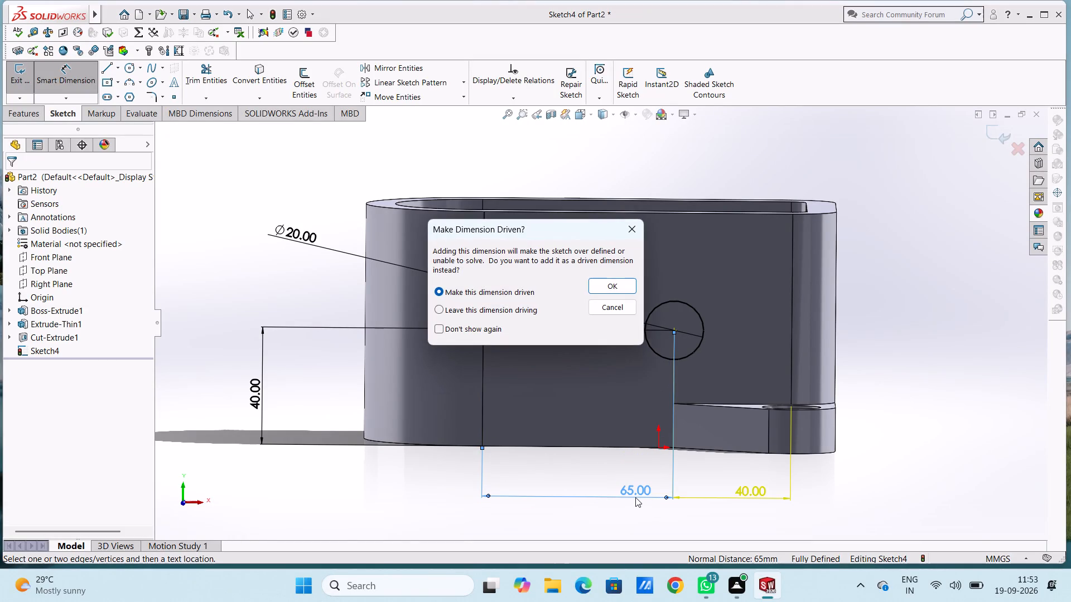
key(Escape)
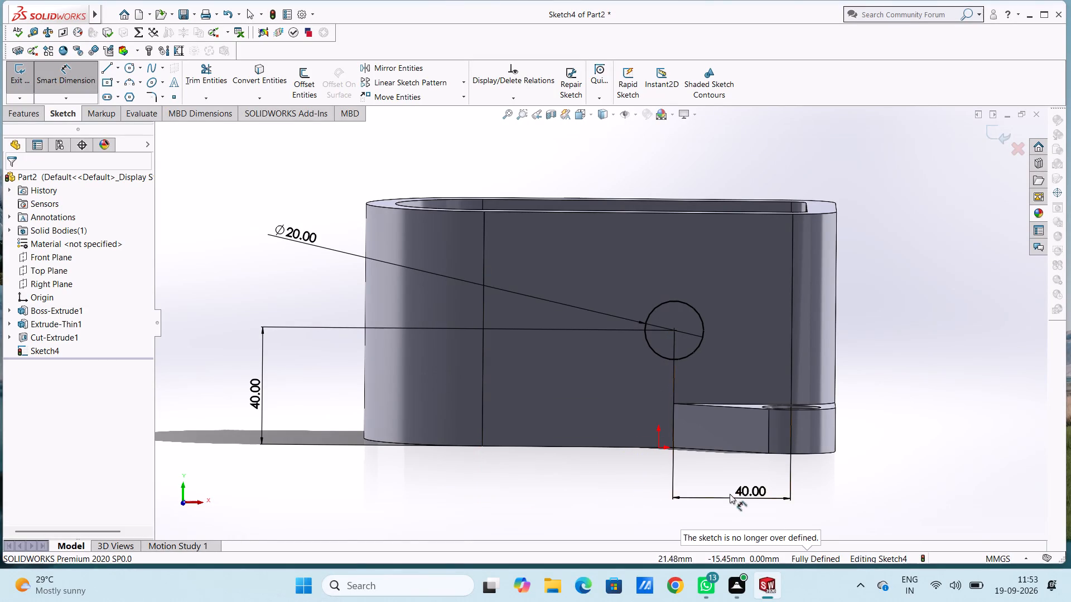
Set the horizontal distance from the circle's centre to the lug-end vertical edge to 51.5 mm.
click(754, 496)
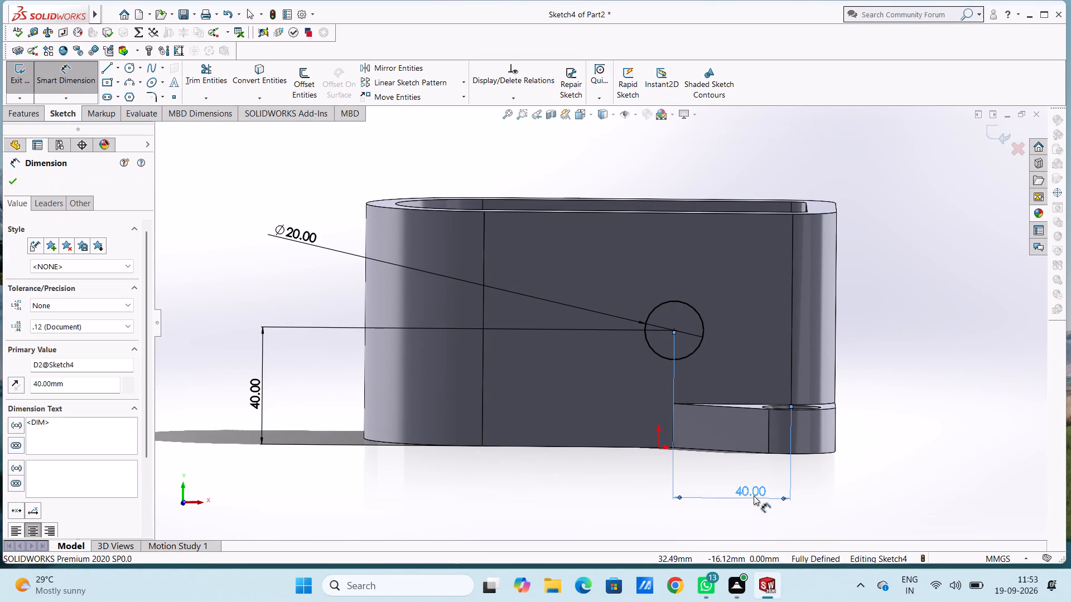
double_click(754, 496)
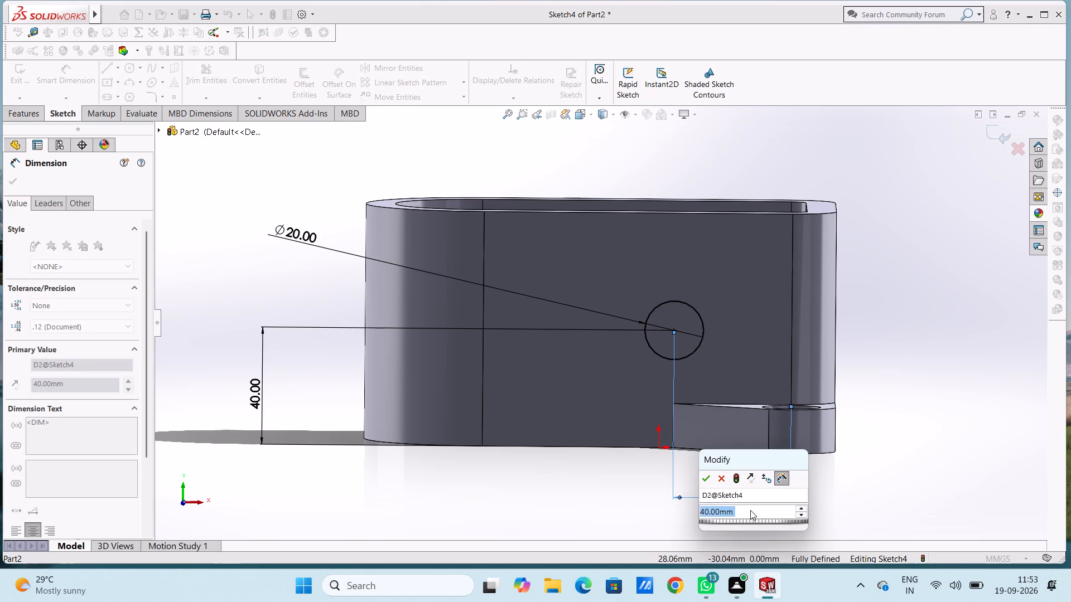
text(51.5)
key(Return)
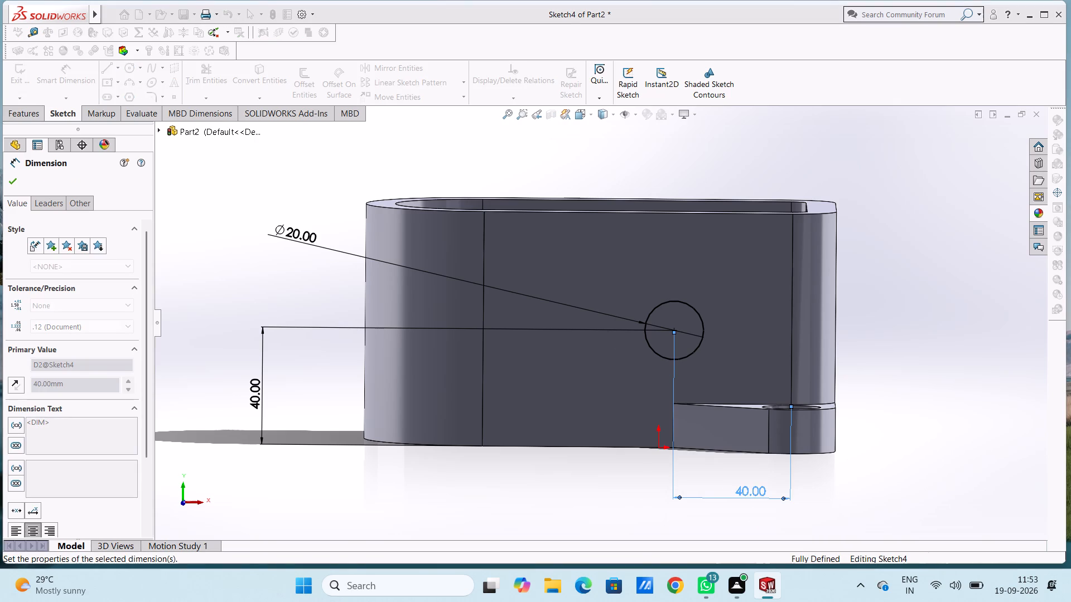
click(548, 495)
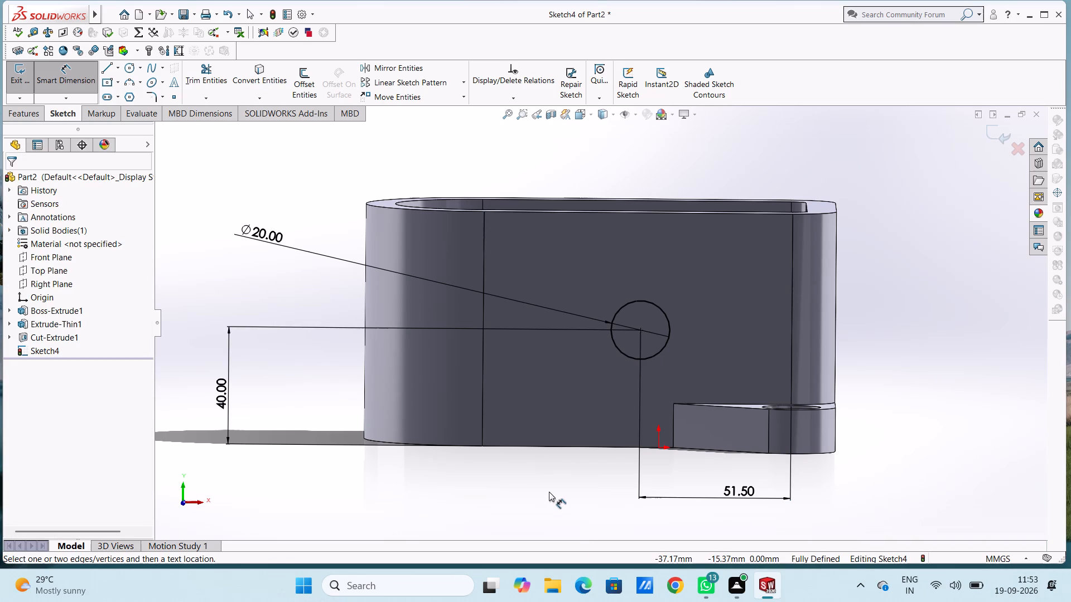
scroll(549, 492, up, 1)
middle_drag(549, 491, 541, 490)
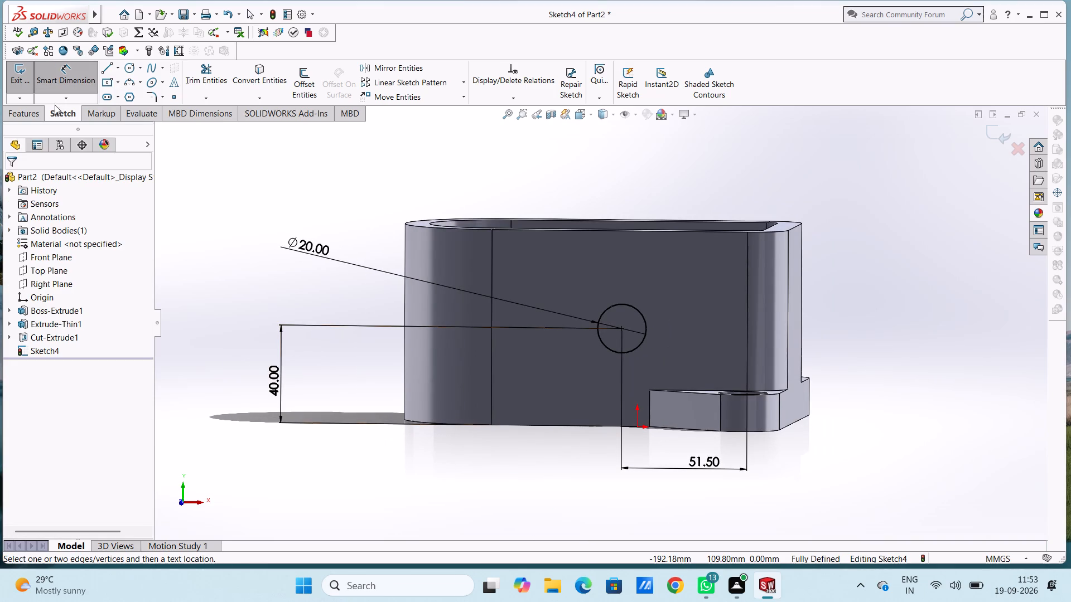
click(56, 82)
Extrude-cut the side circle to a blind depth of 120 mm through both long walls.
click(29, 119)
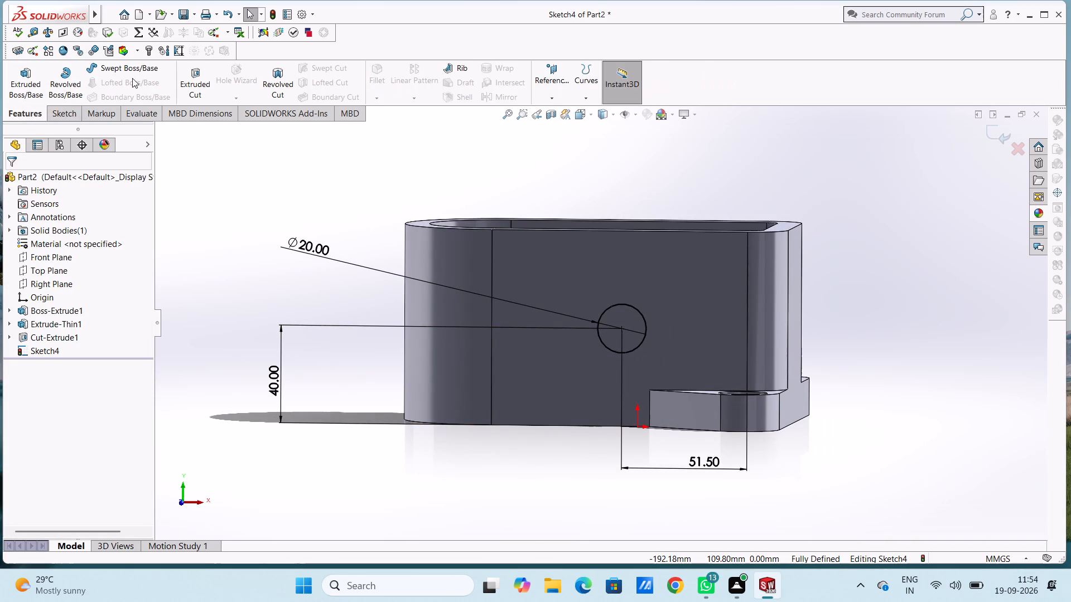
click(186, 80)
middle_drag(527, 162, 516, 195)
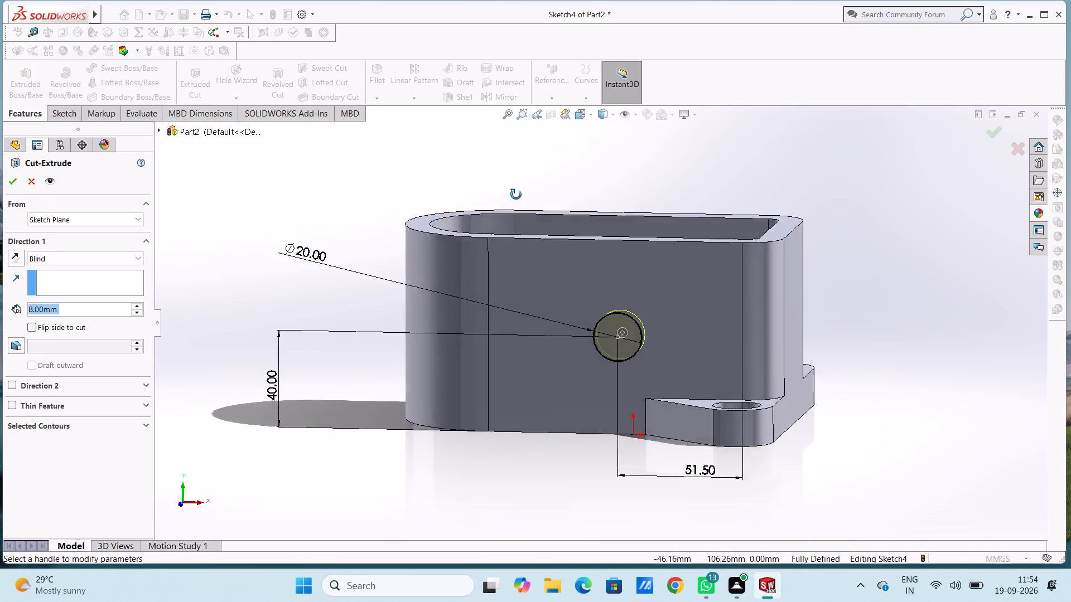
middle_drag(516, 195, 493, 234)
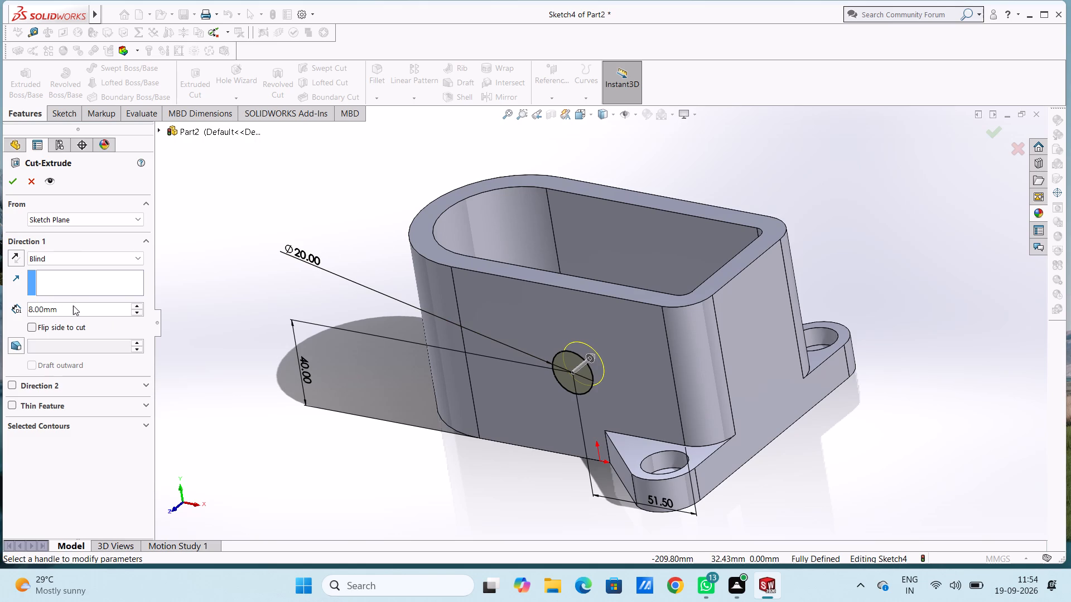
double_click(74, 306)
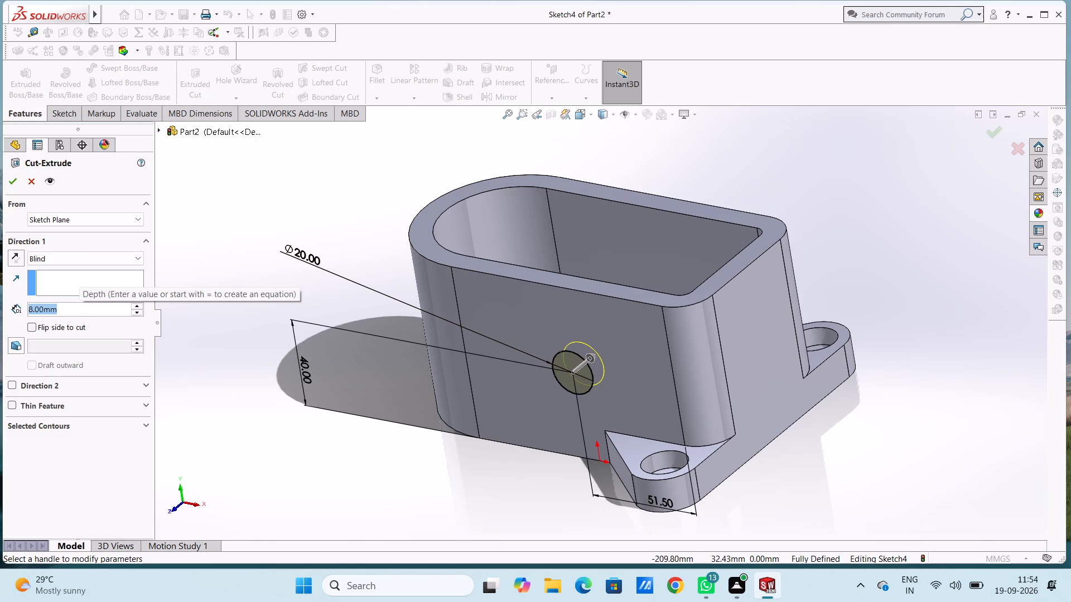
text(120)
key(Return)
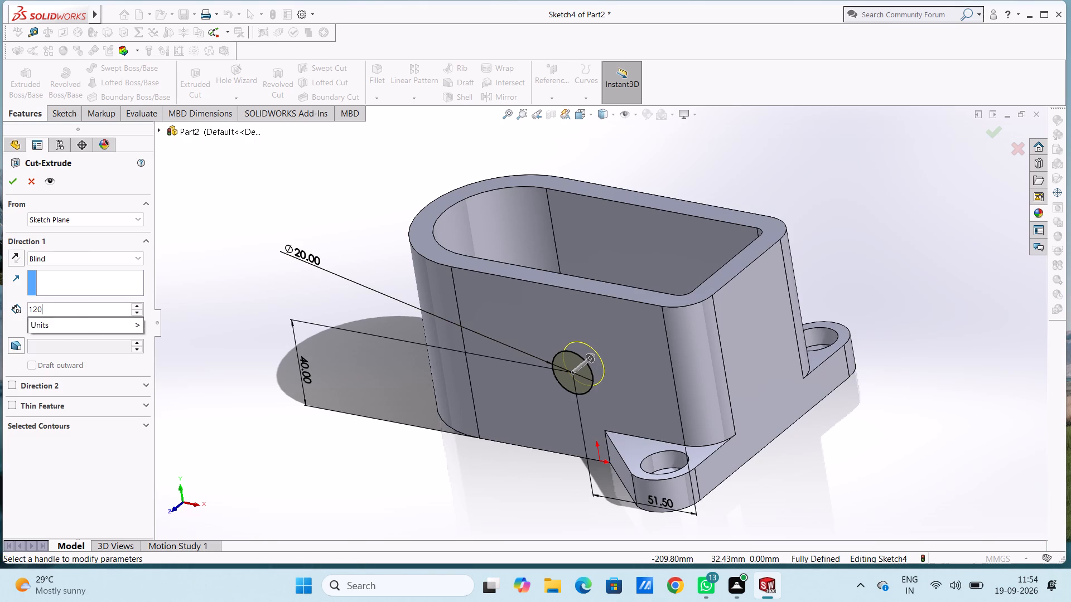
click(15, 182)
click(223, 206)
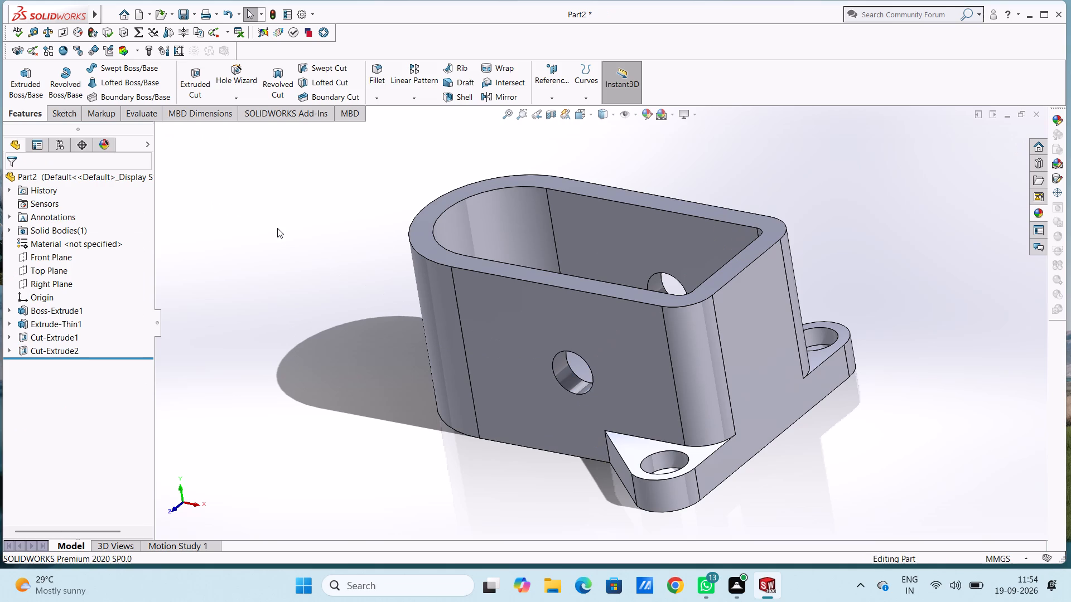
Sketch a circle of radius 10 mm on the far long wall's inner face, centred on and matching the hole edge.
middle_drag(277, 229, 344, 299)
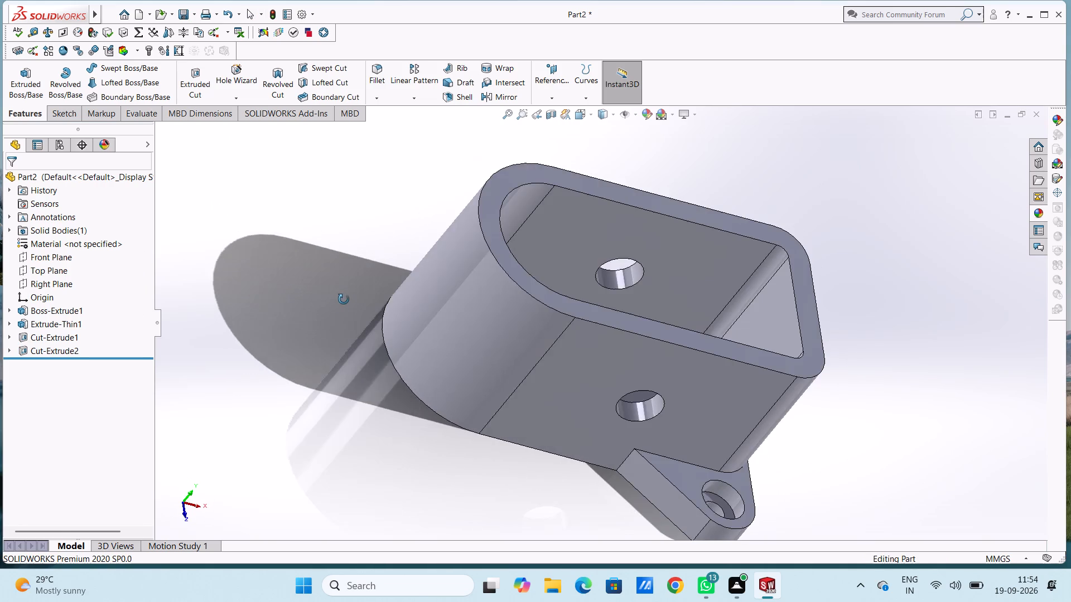
middle_drag(344, 299, 342, 313)
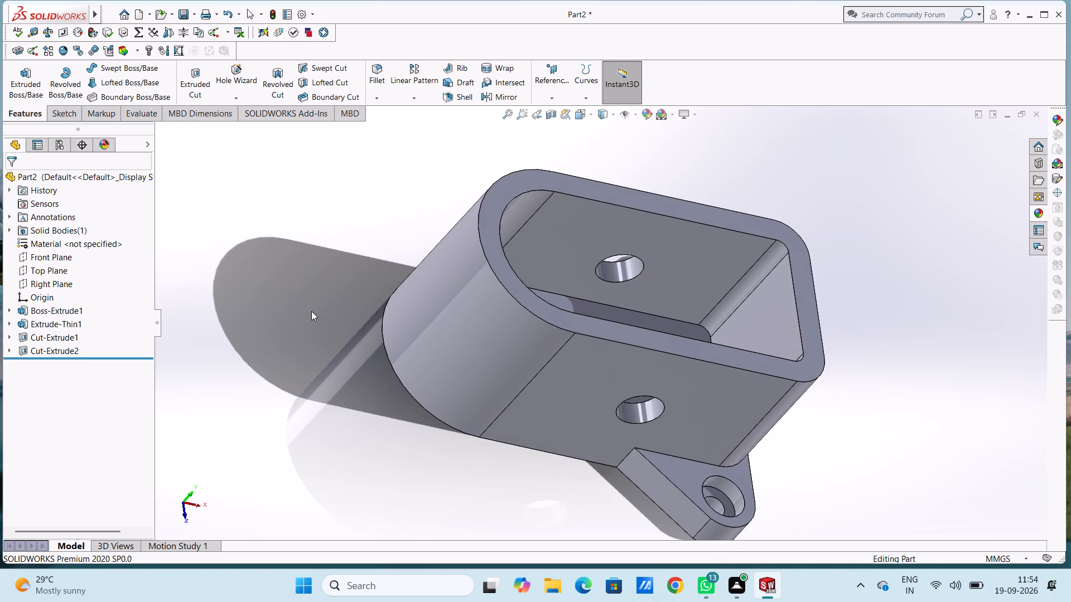
key(ctrl+1)
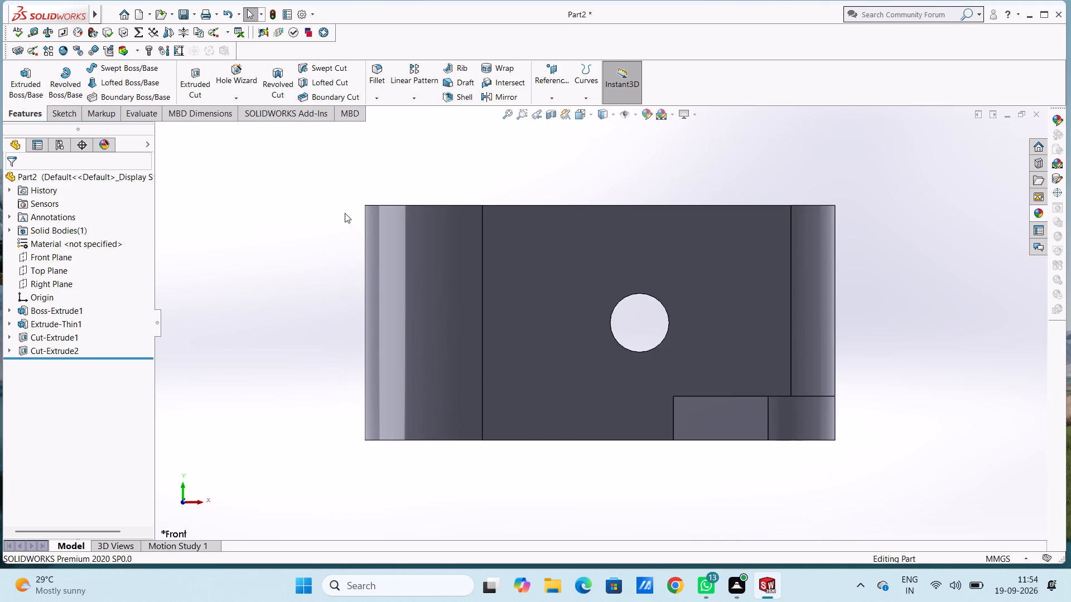
scroll(444, 157, up, 1)
middle_drag(444, 157, 452, 246)
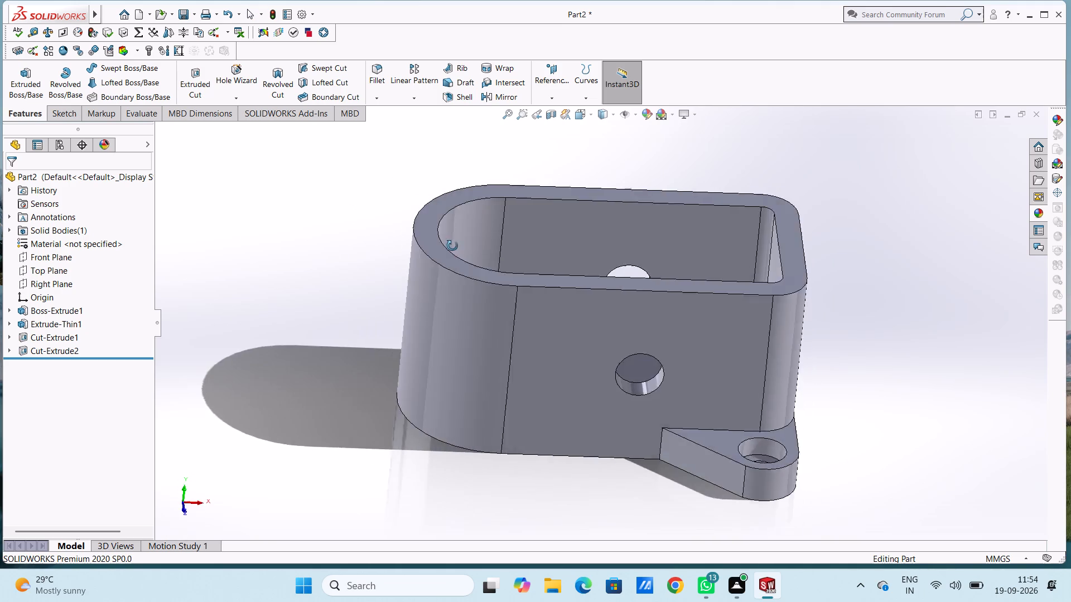
middle_drag(452, 246, 436, 285)
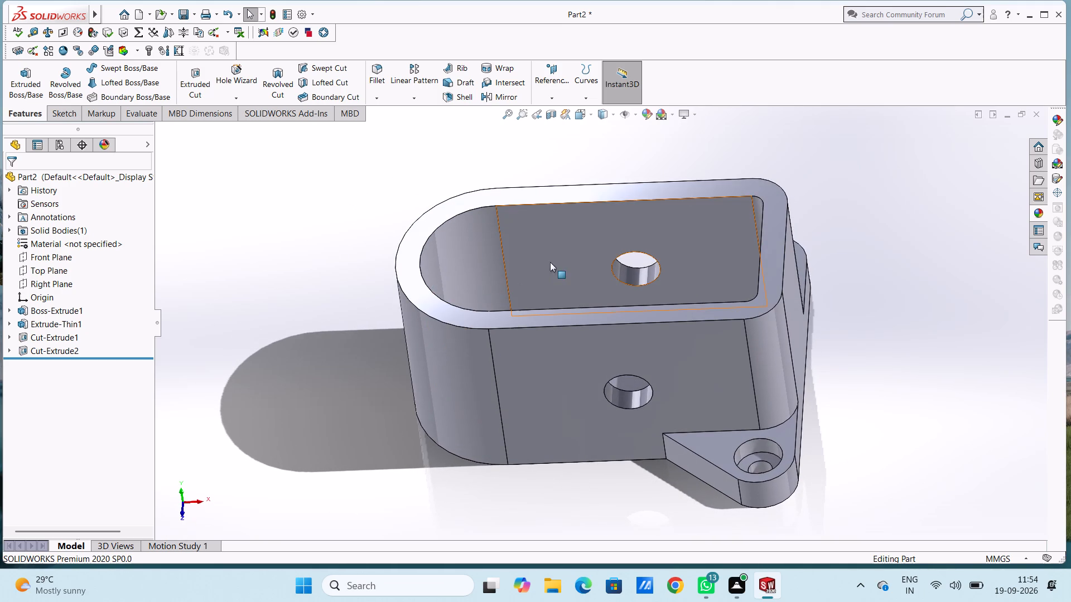
click(594, 234)
click(644, 201)
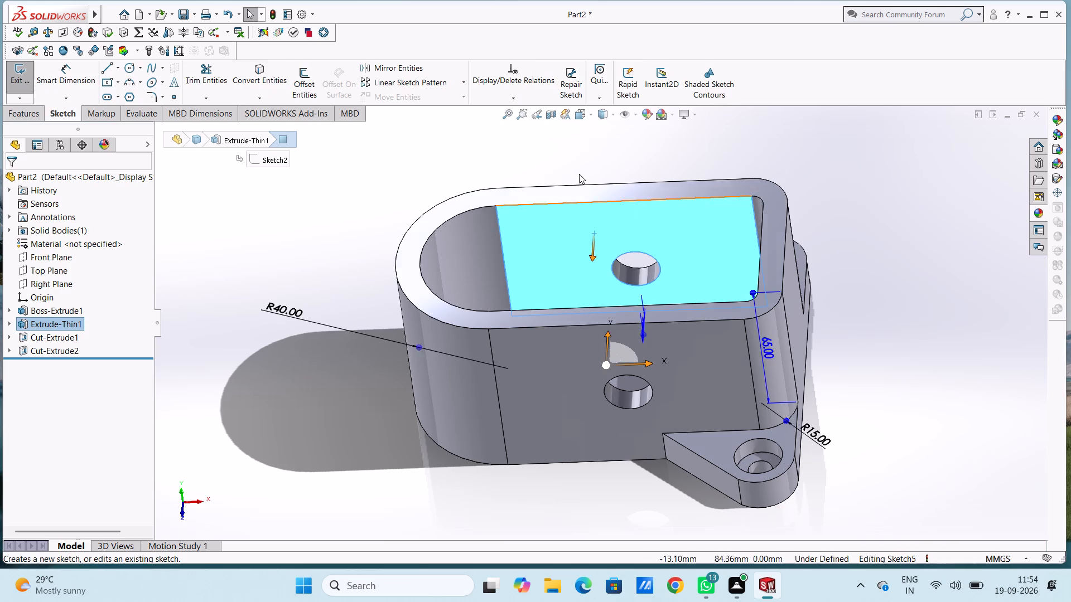
click(579, 167)
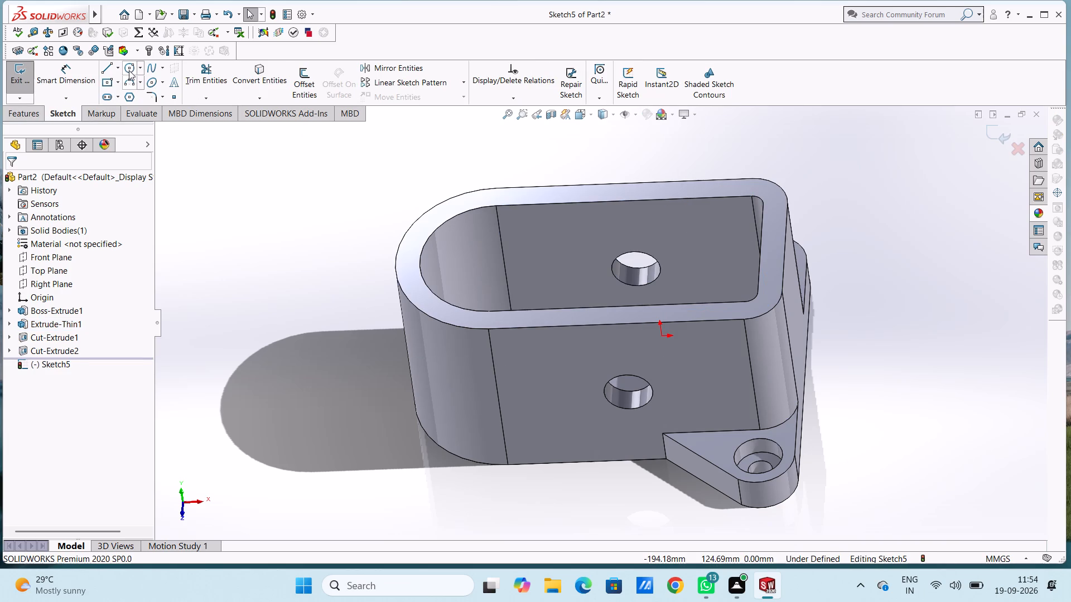
click(127, 69)
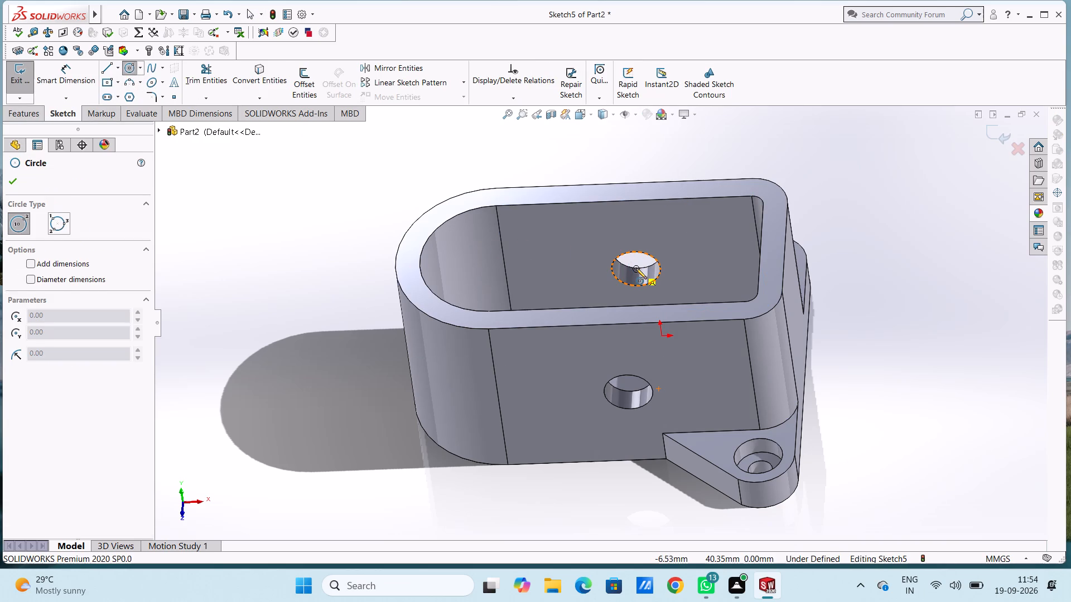
click(636, 268)
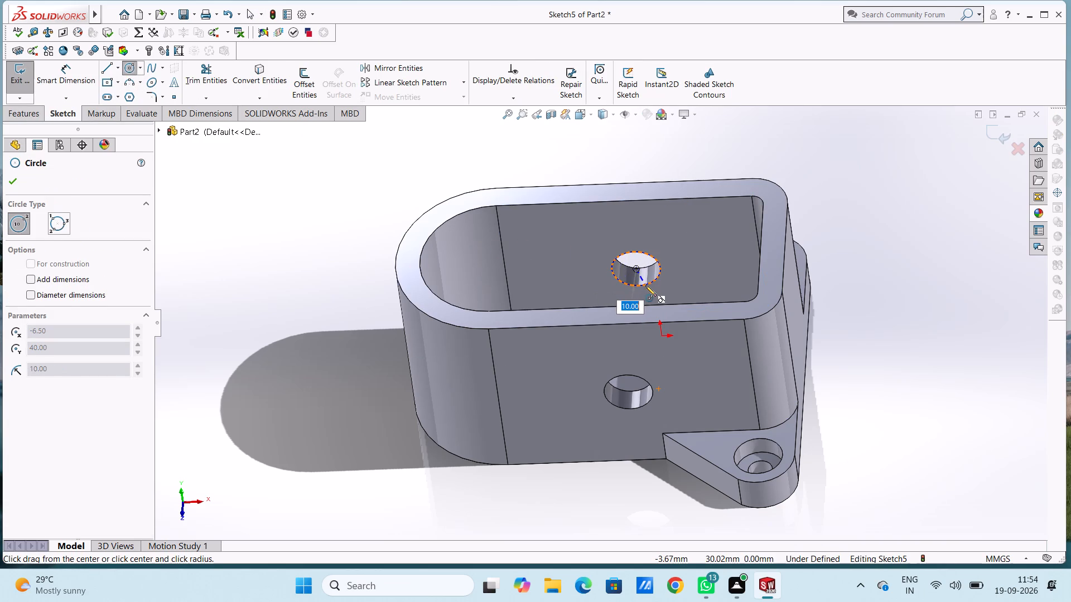
click(645, 285)
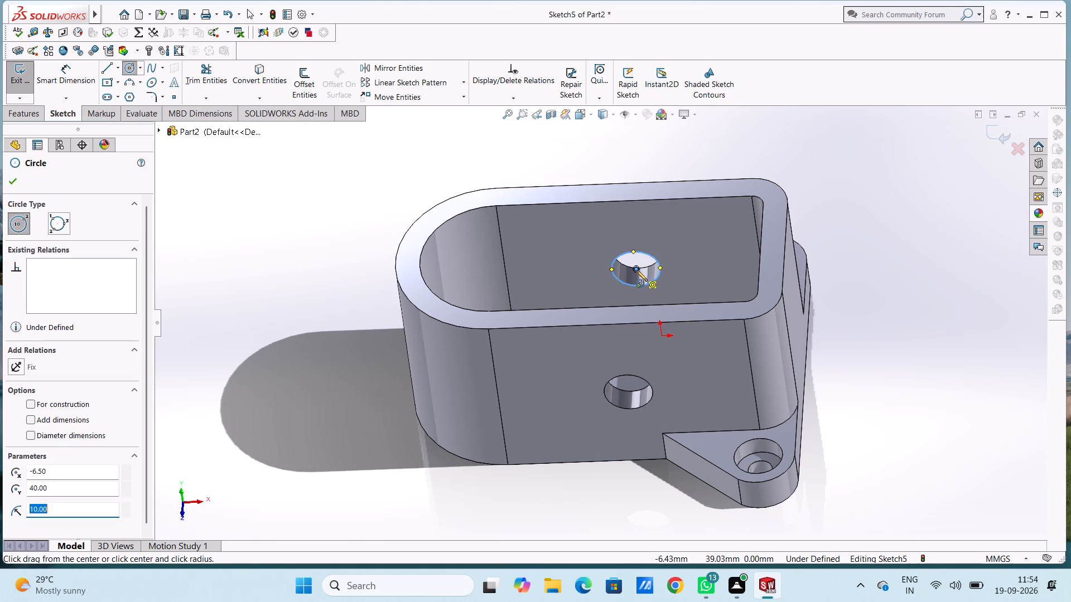
Draw a concentric circle of radius 20 mm around the hole circle.
click(636, 268)
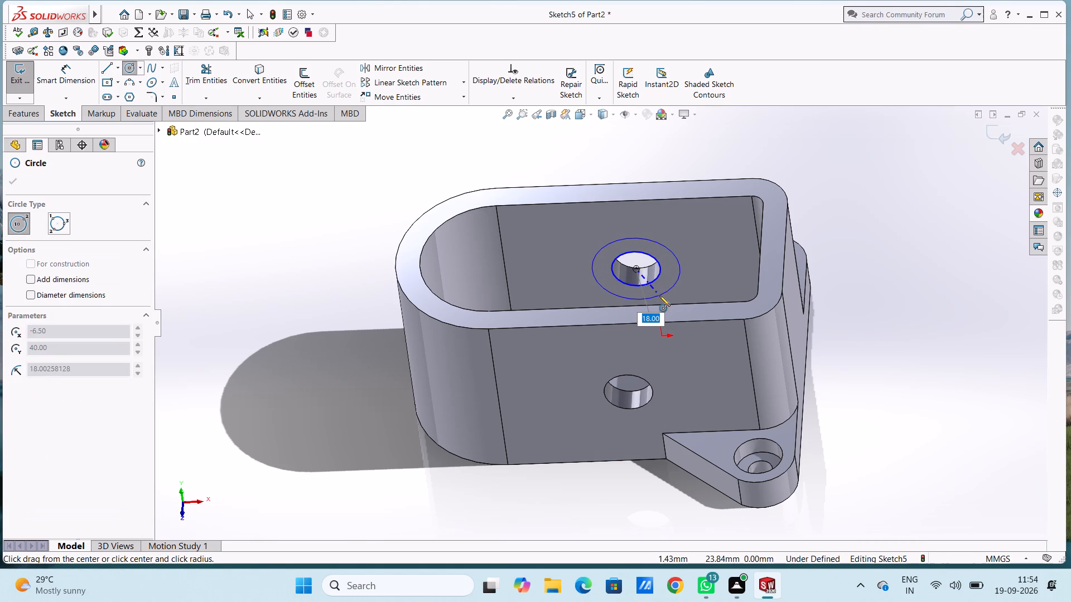
text(20)
key(Return)
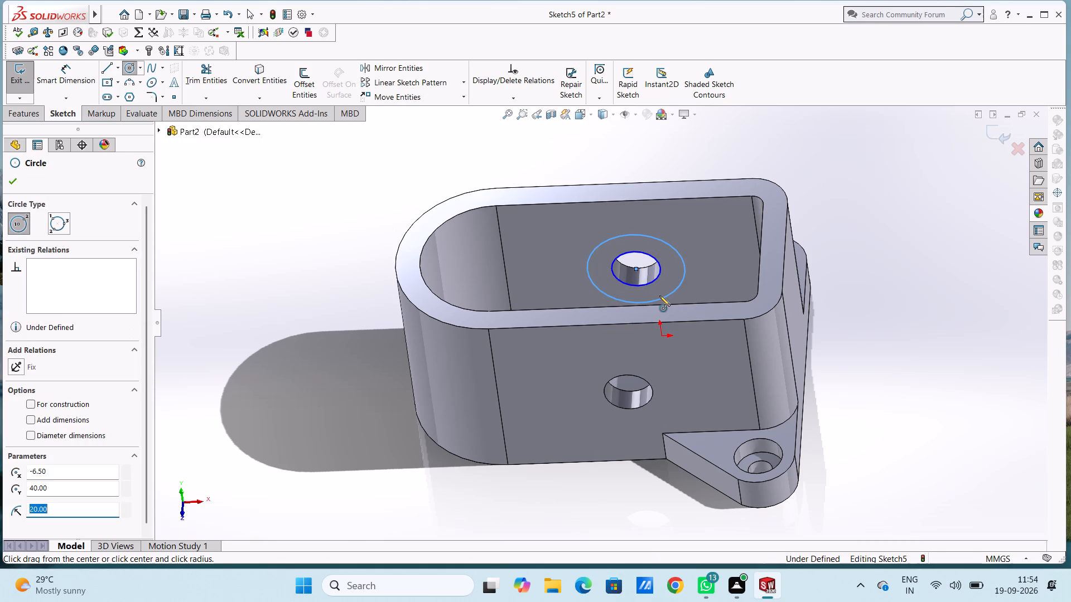
key(Escape)
key(Escape)
key(Escape)
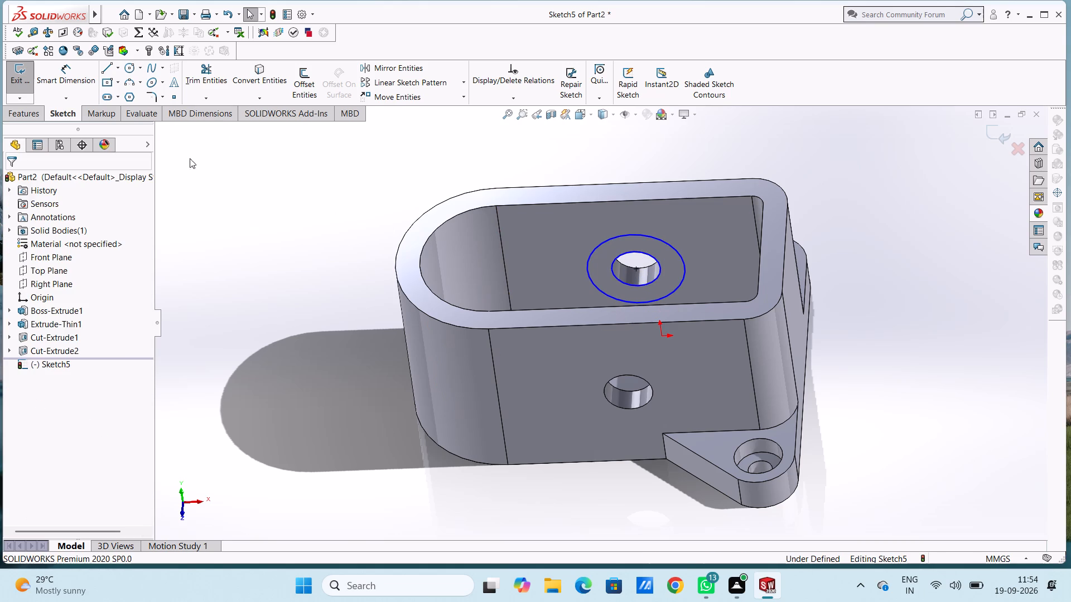
Dimension the outer circle's diameter as 40 mm and the inner circle's diameter as 20 mm.
click(73, 78)
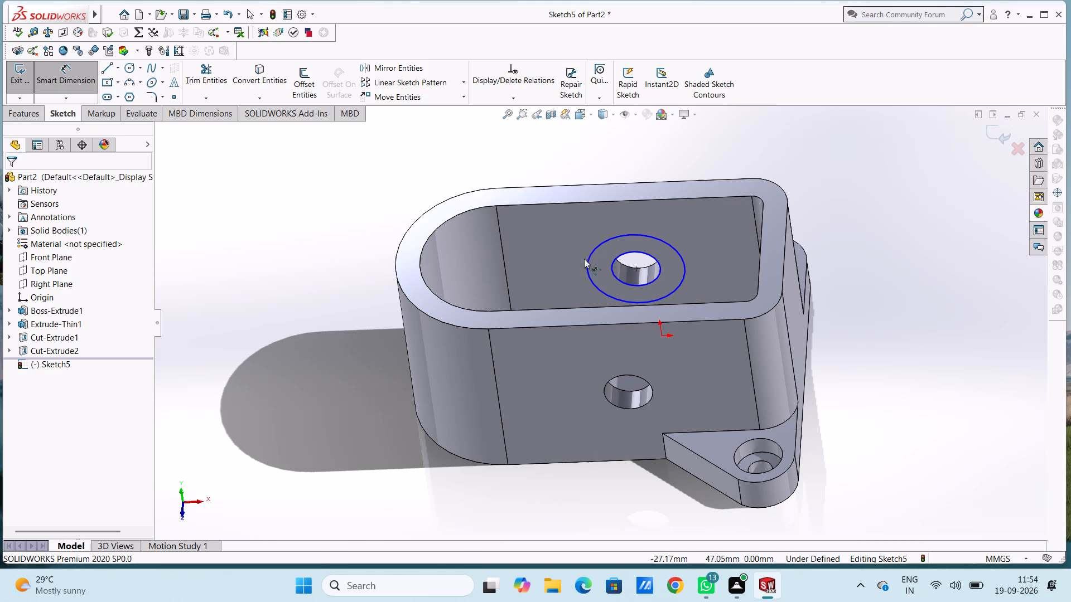
click(585, 261)
click(440, 153)
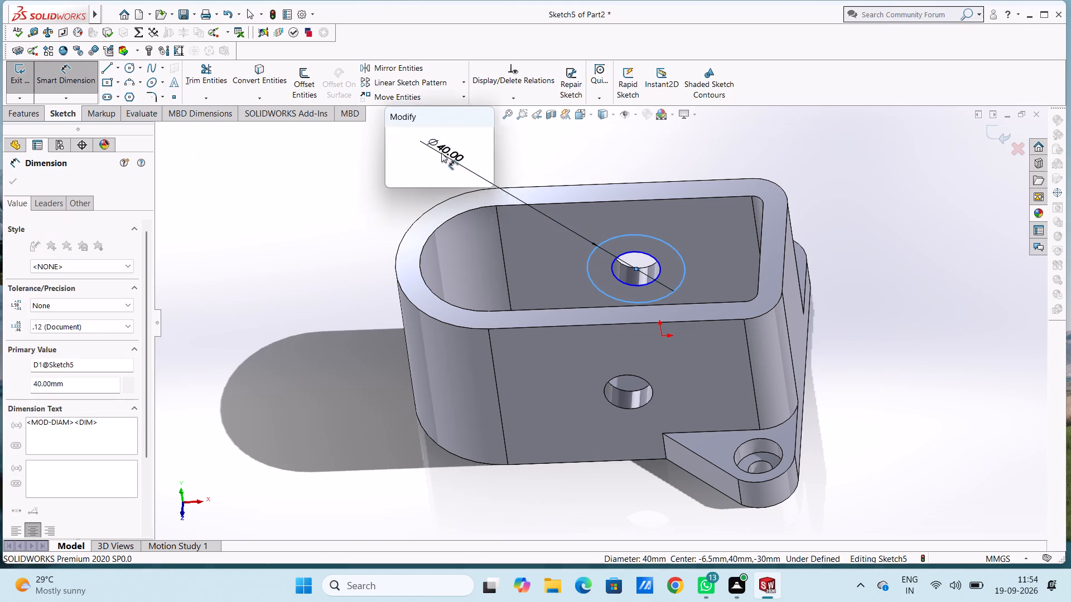
click(392, 140)
click(370, 158)
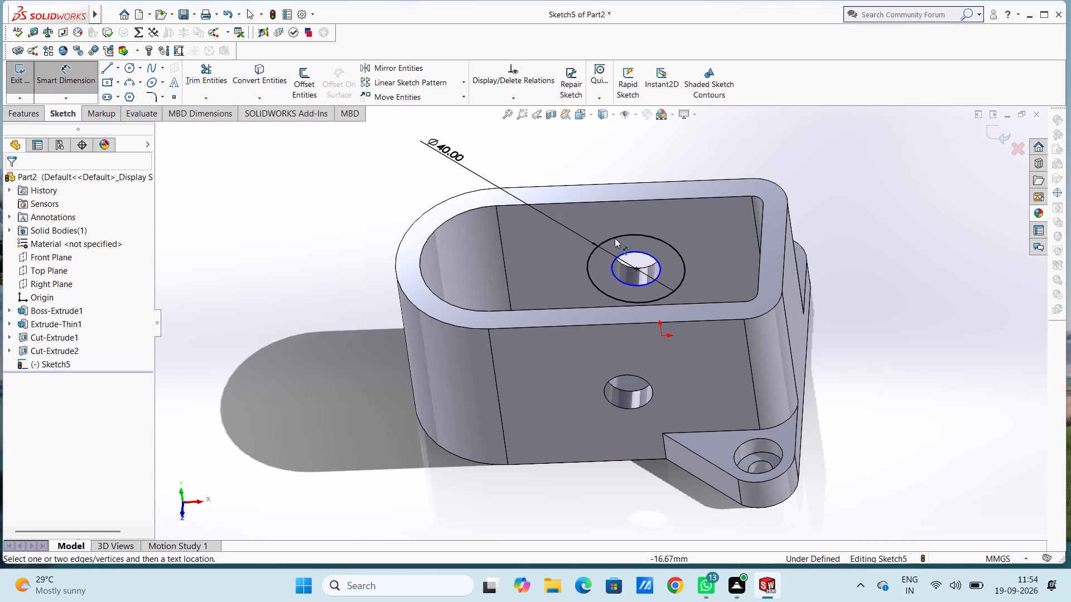
click(641, 252)
click(774, 151)
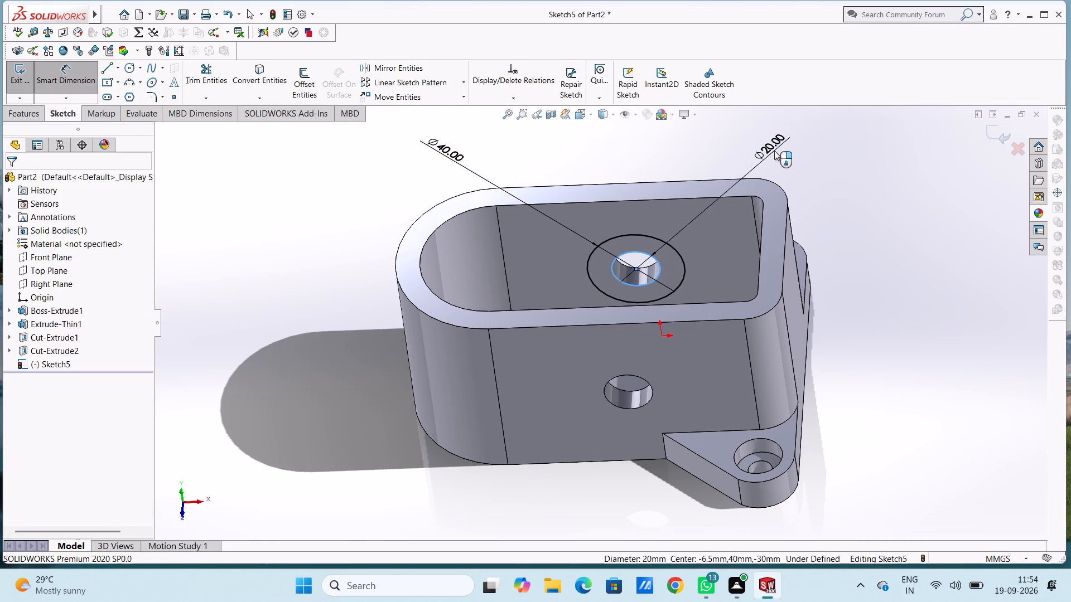
click(728, 134)
click(710, 142)
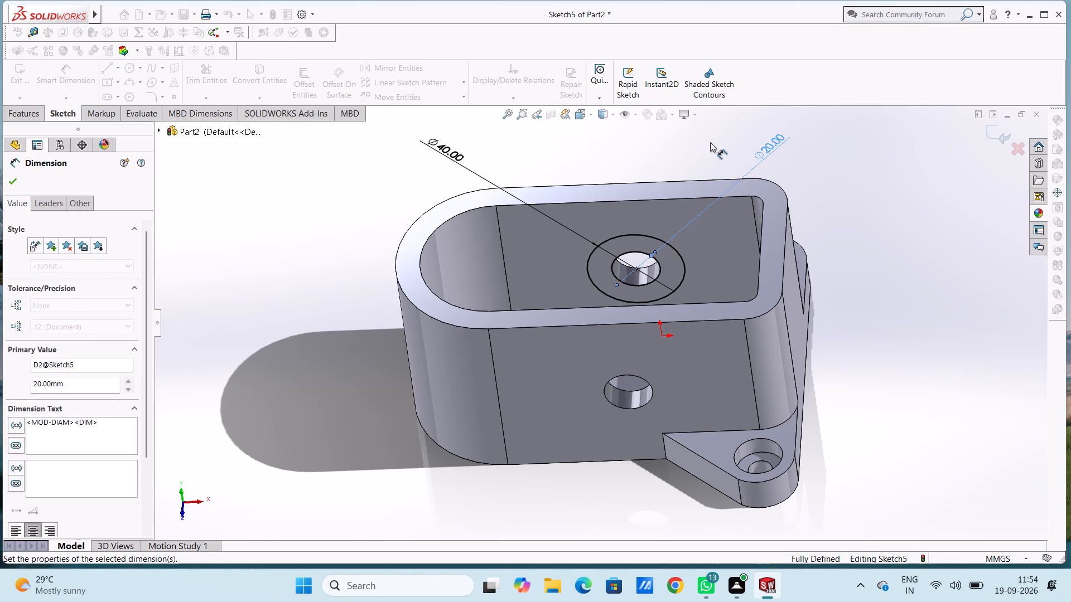
key(Escape)
key(Escape)
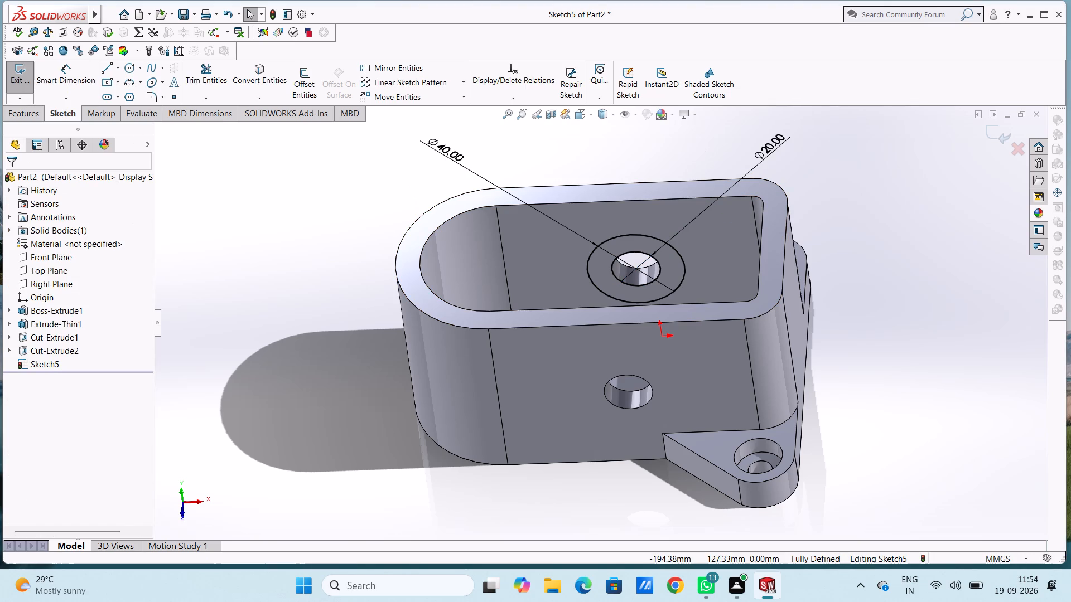
Extrude the concentric-circle sketch as a merged boss to a blind depth of 60 mm across the cavity.
click(12, 118)
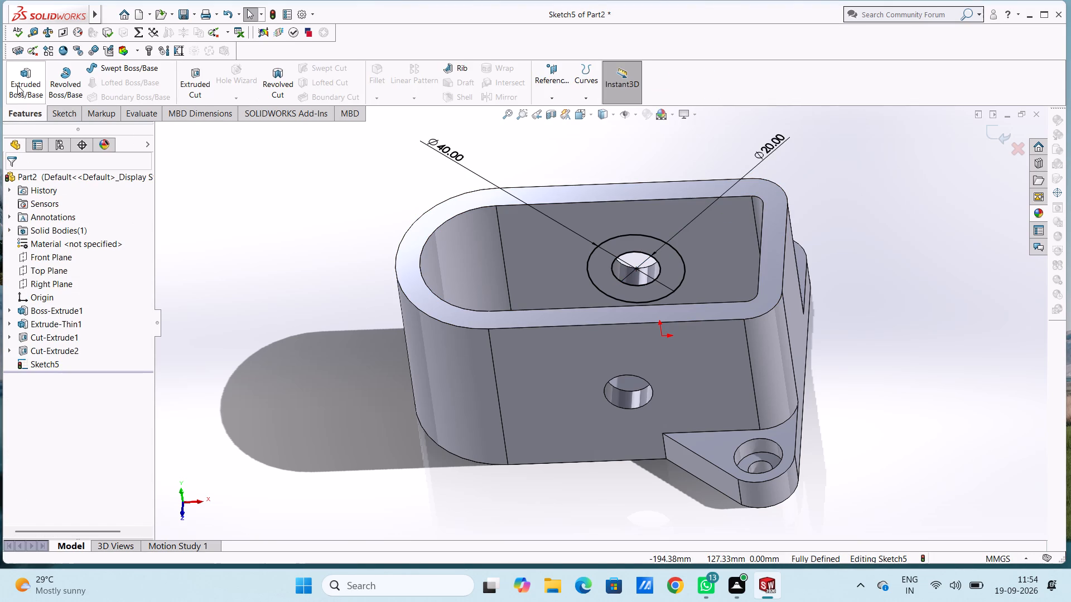
click(17, 85)
middle_drag(294, 197, 294, 243)
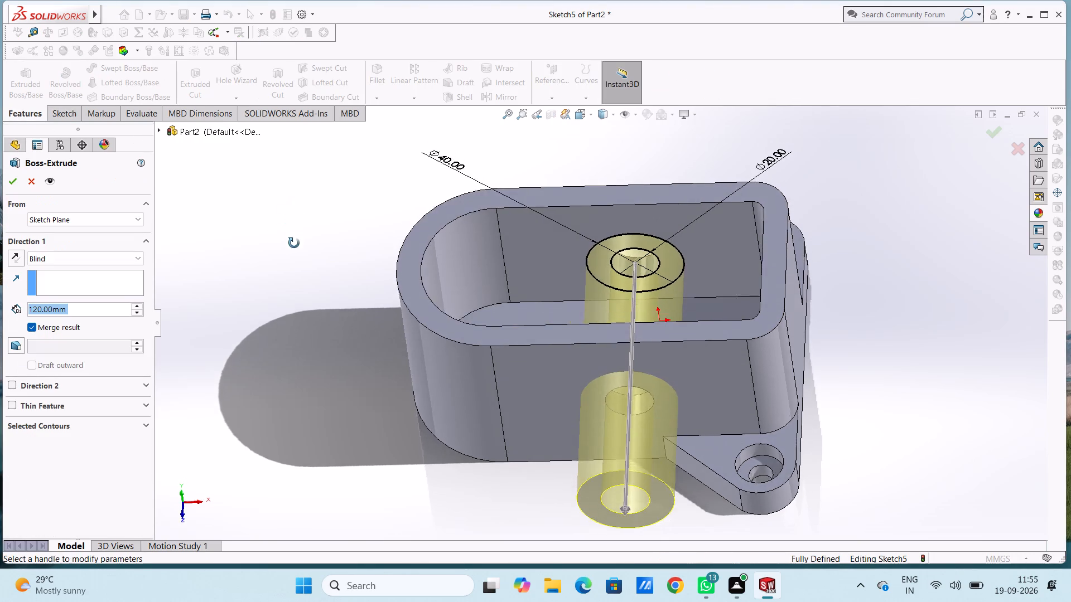
middle_drag(294, 243, 302, 329)
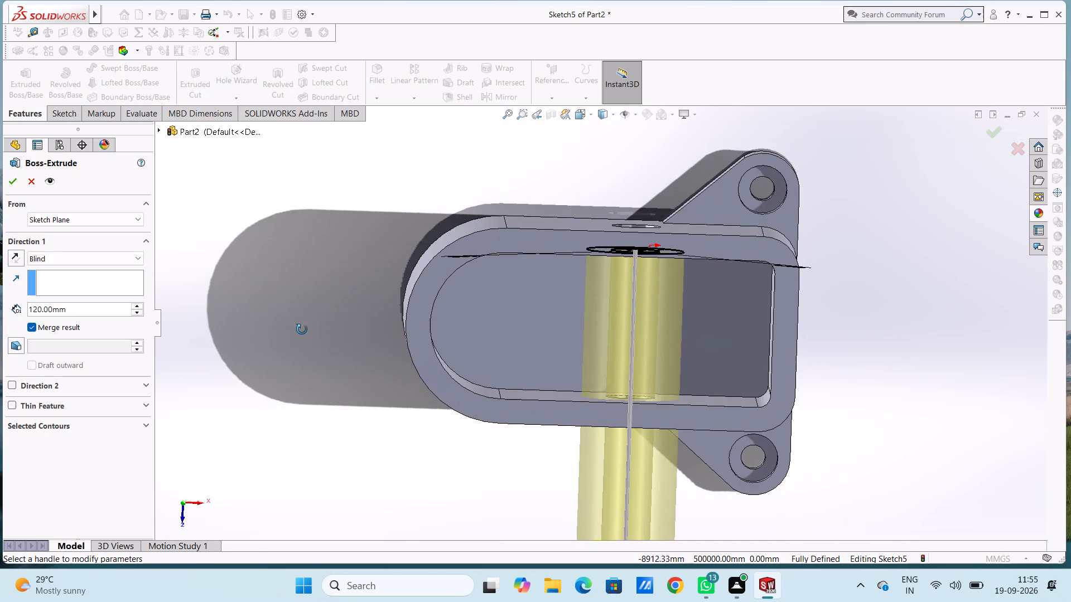
middle_drag(302, 329, 300, 319)
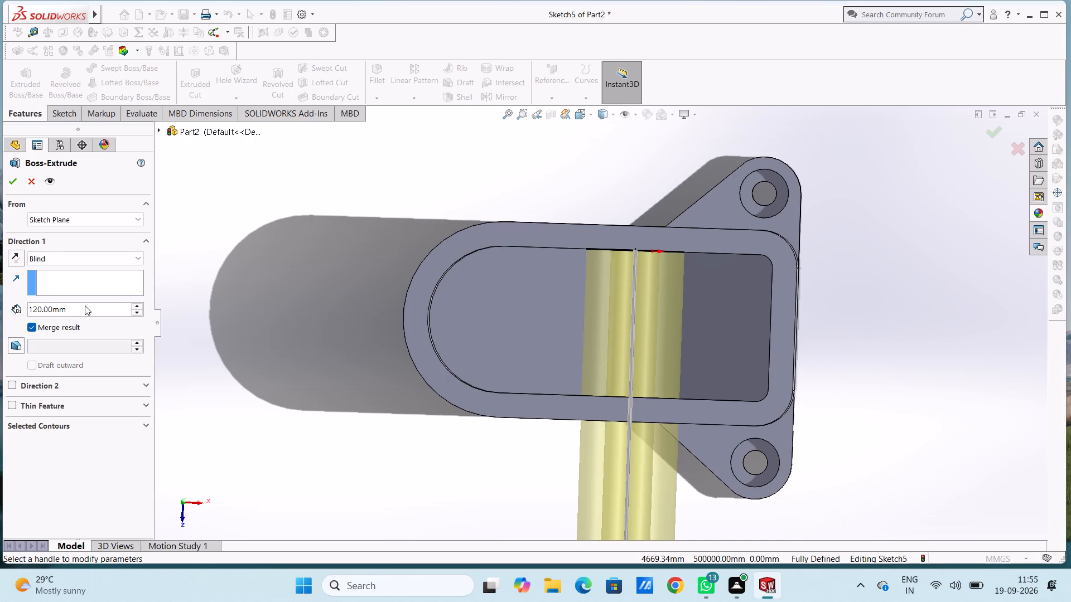
double_click(85, 305)
text(60)
key(Return)
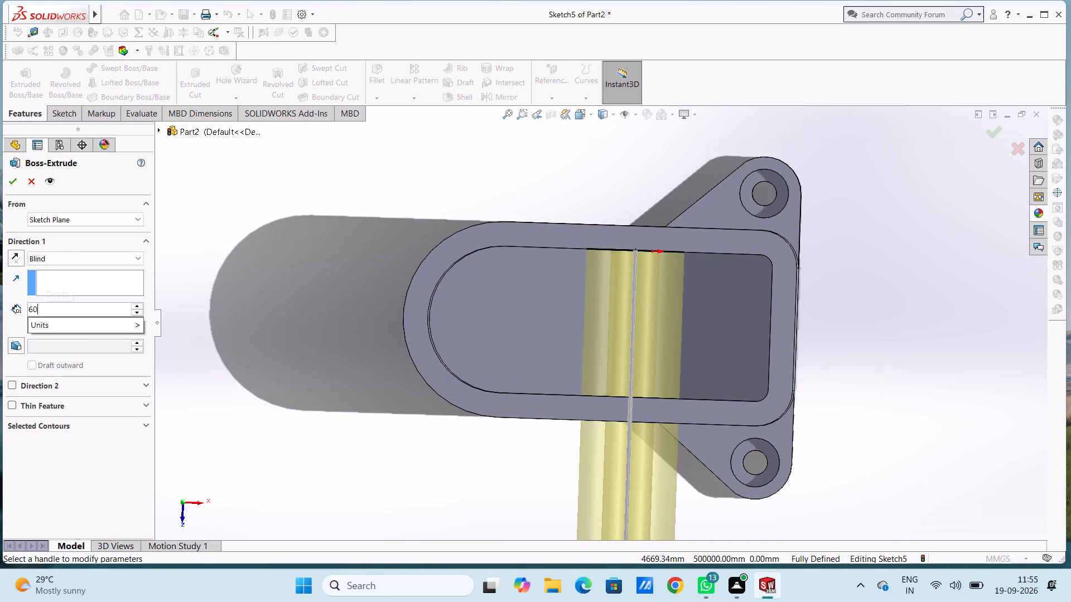
click(15, 187)
click(238, 298)
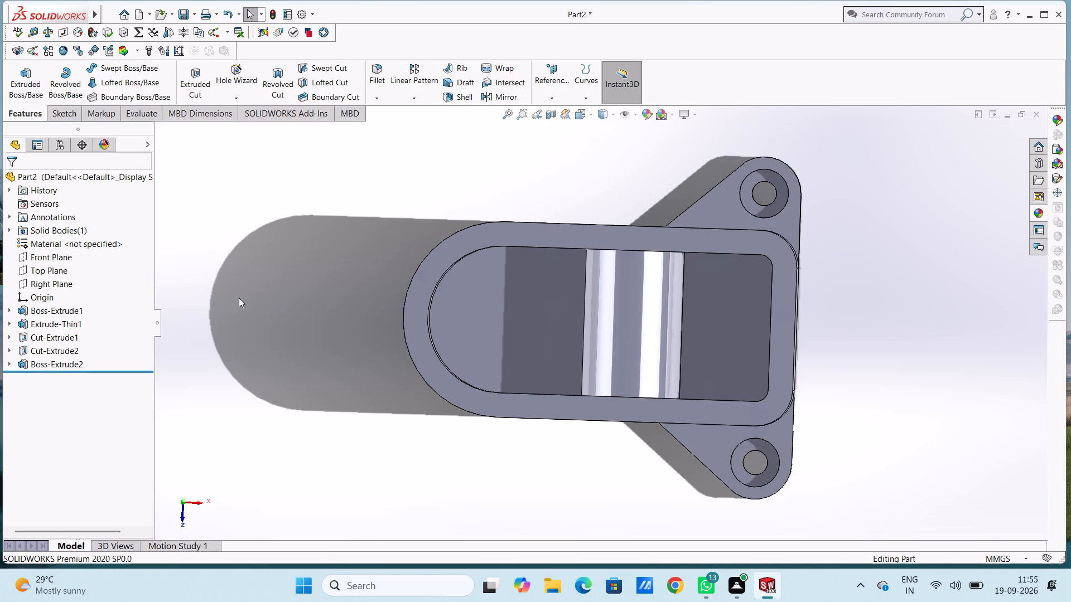
Create a reference plane offset 10 mm from the Front Plane.
middle_drag(247, 317, 263, 224)
scroll(247, 317, up, 1)
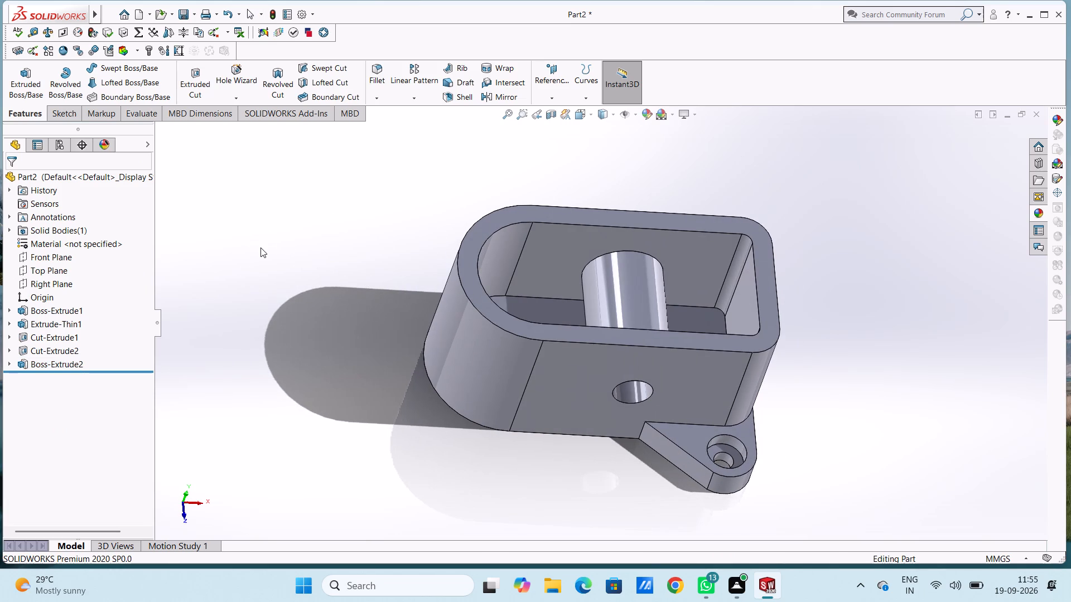
key(ctrl+7)
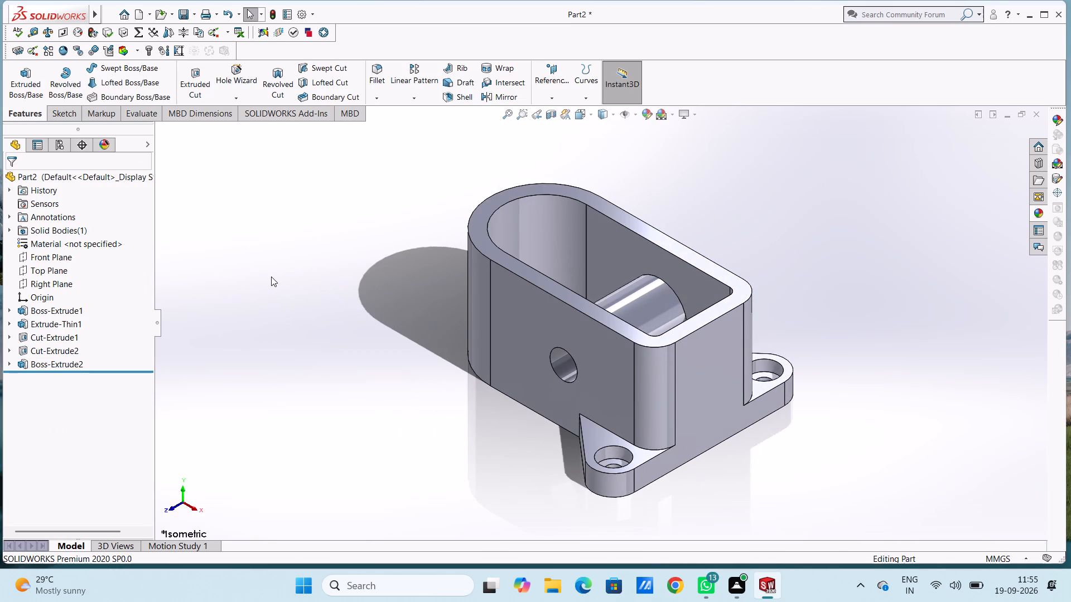
key(ctrl+1)
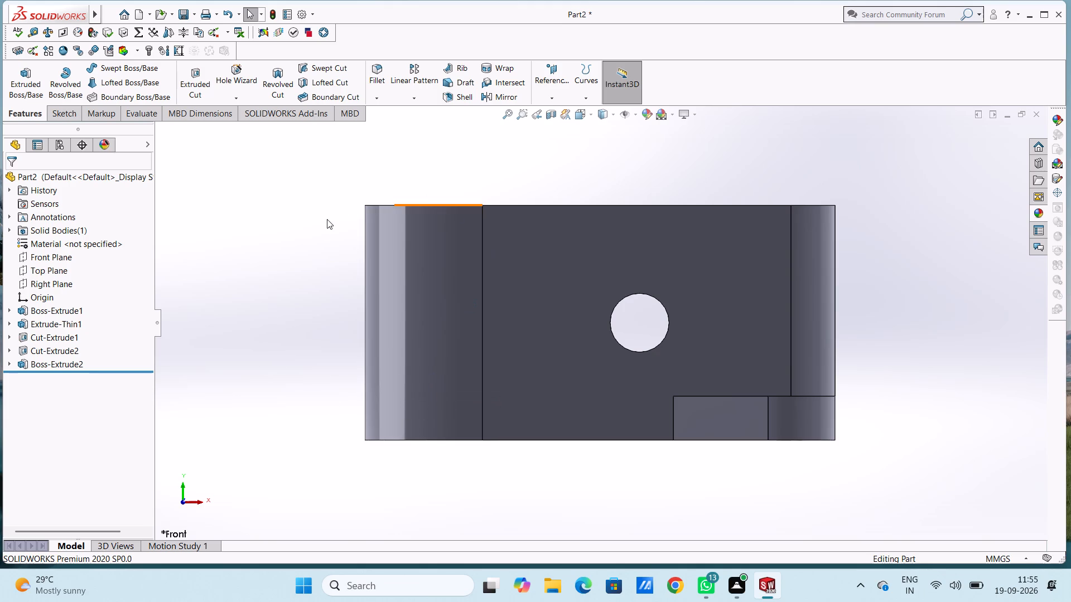
key(ctrl+5)
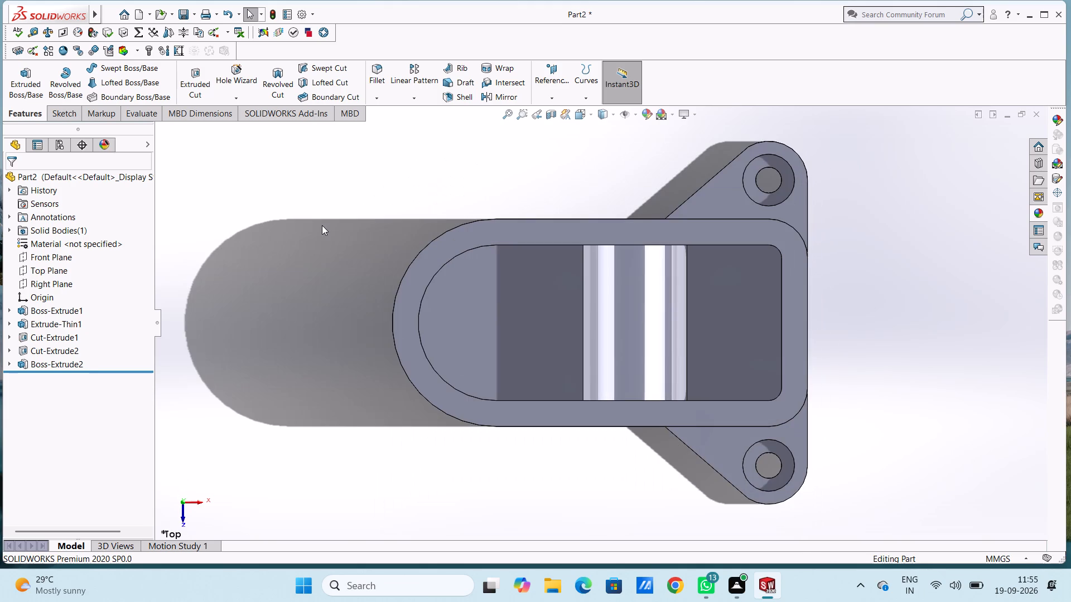
click(552, 77)
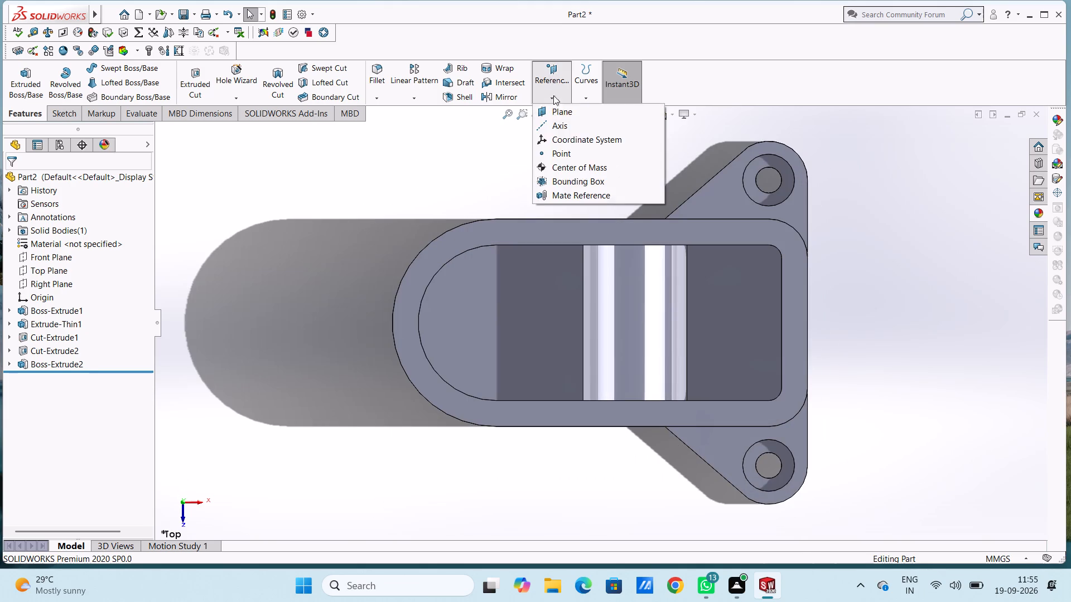
click(561, 107)
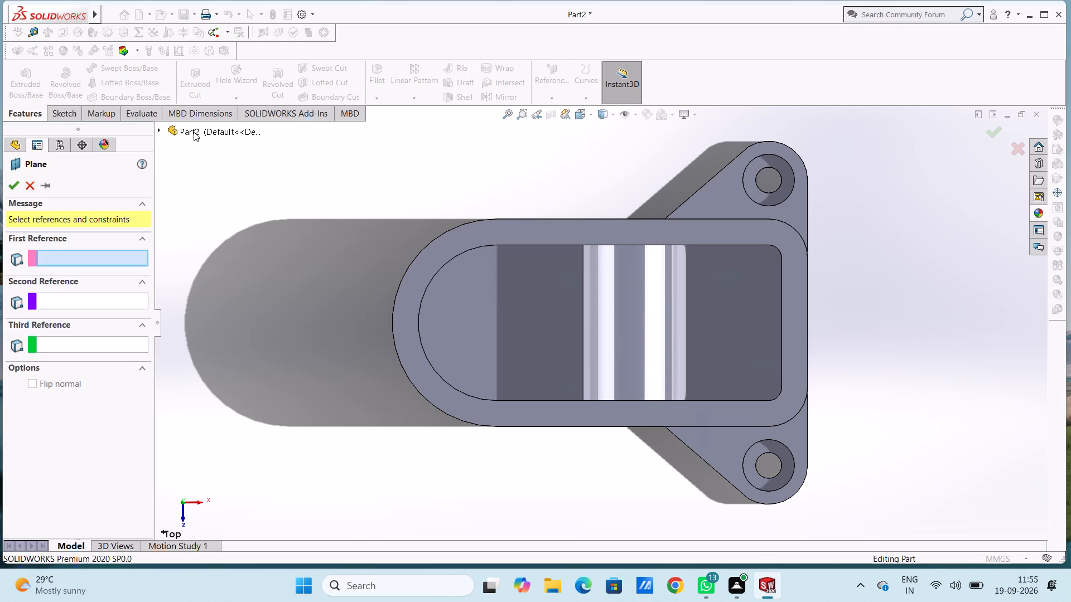
click(194, 133)
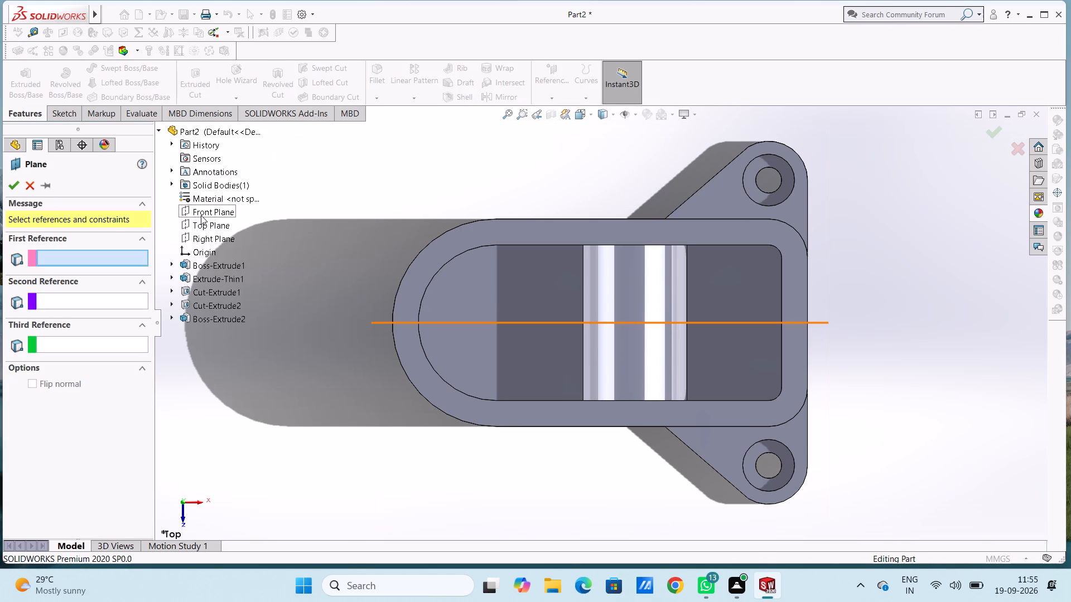
click(201, 215)
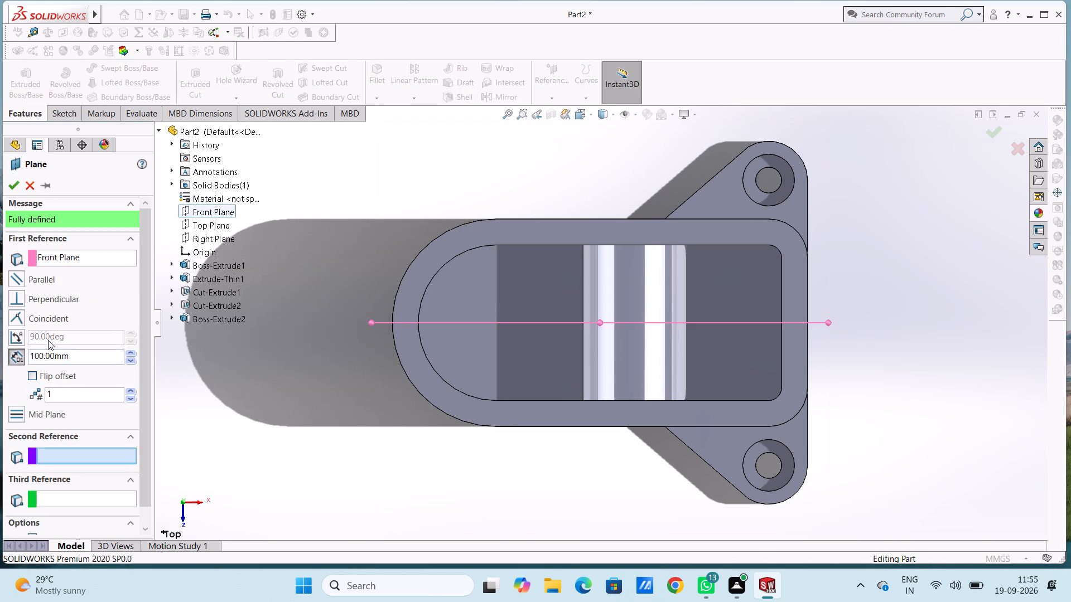
double_click(80, 357)
key(0)
key(Return)
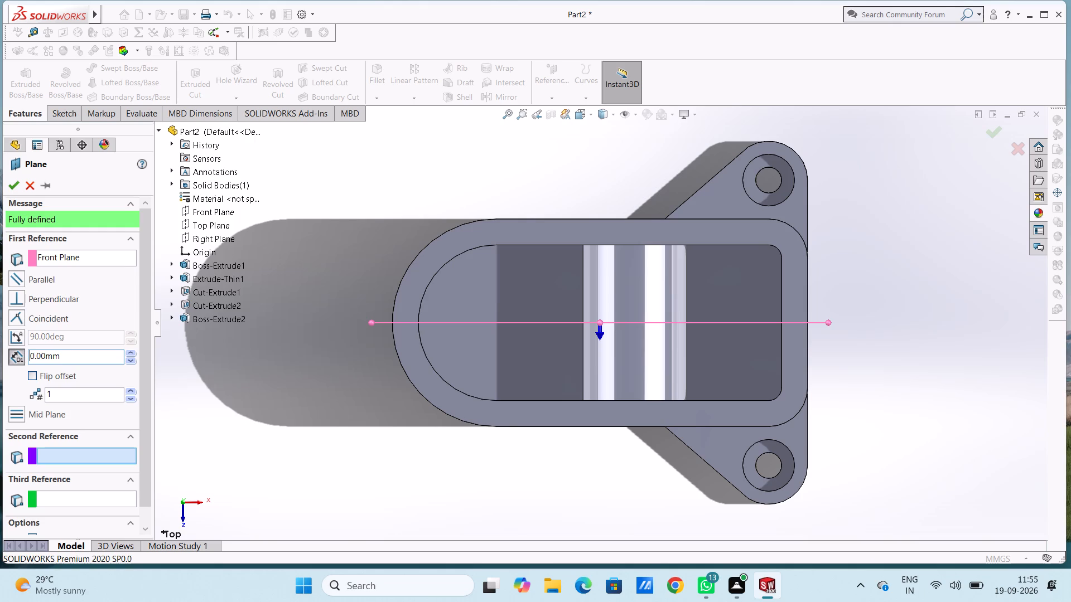
double_click(67, 353)
text(10)
key(Return)
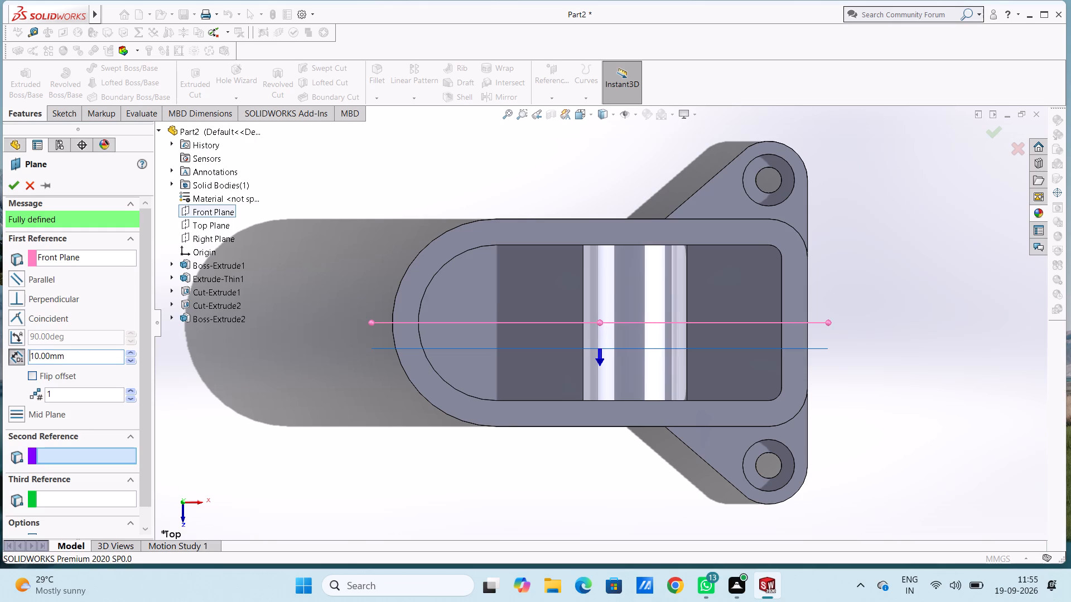
click(15, 183)
click(280, 250)
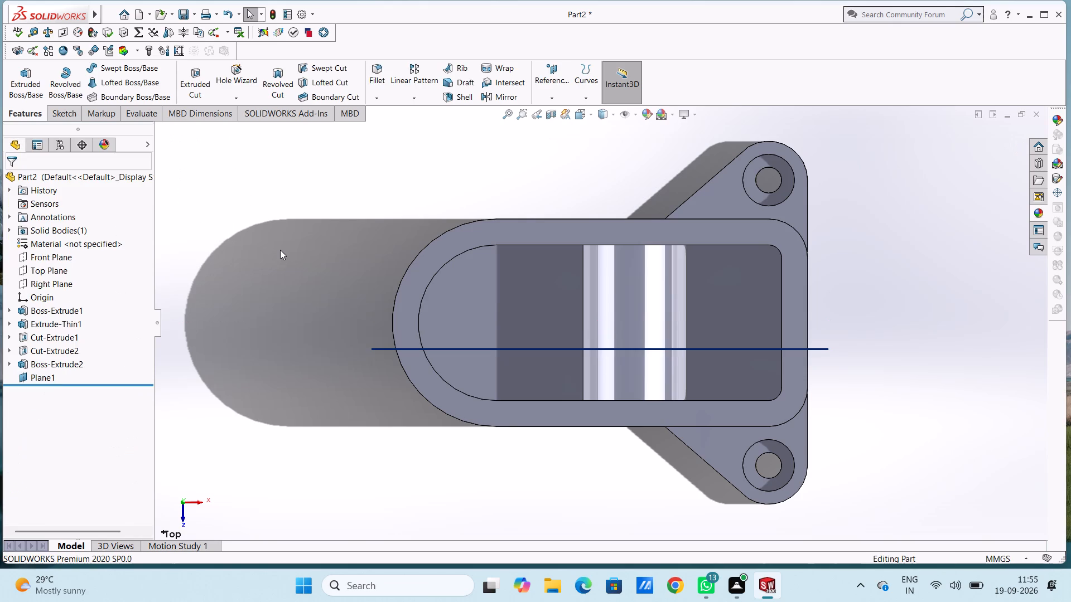
On the new offset plane, sketch a circle of radius 10 mm outside the part, beyond and above its lug end.
key(ctrl+1)
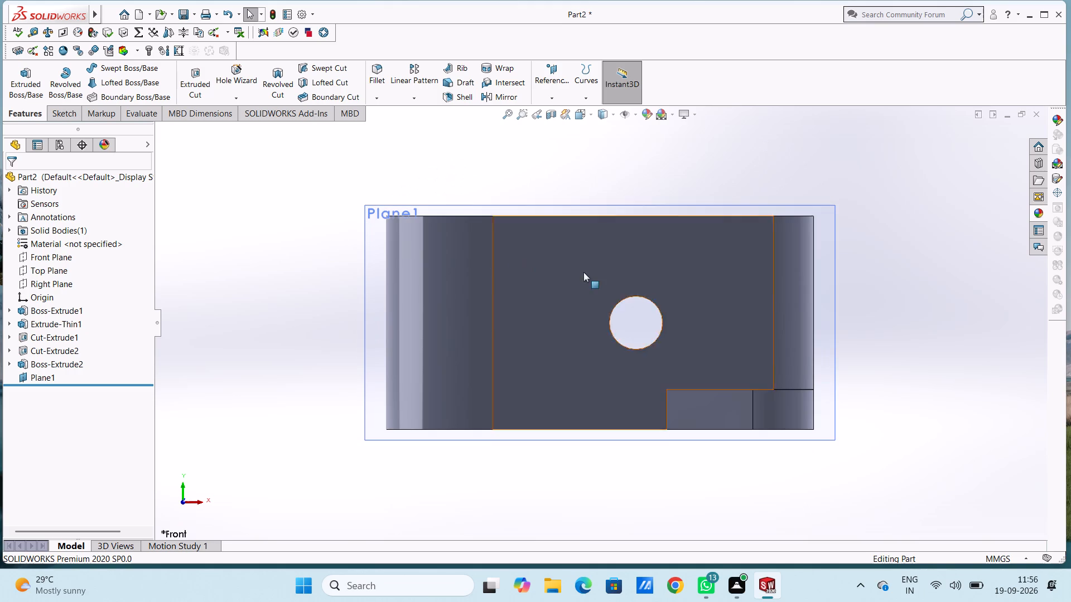
click(823, 295)
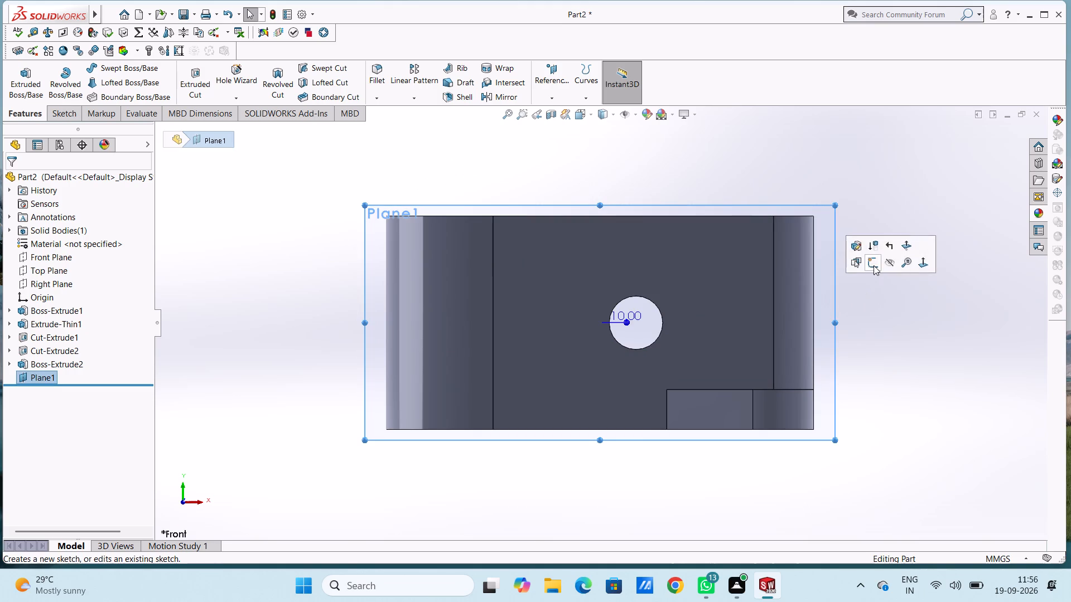
click(874, 265)
click(896, 251)
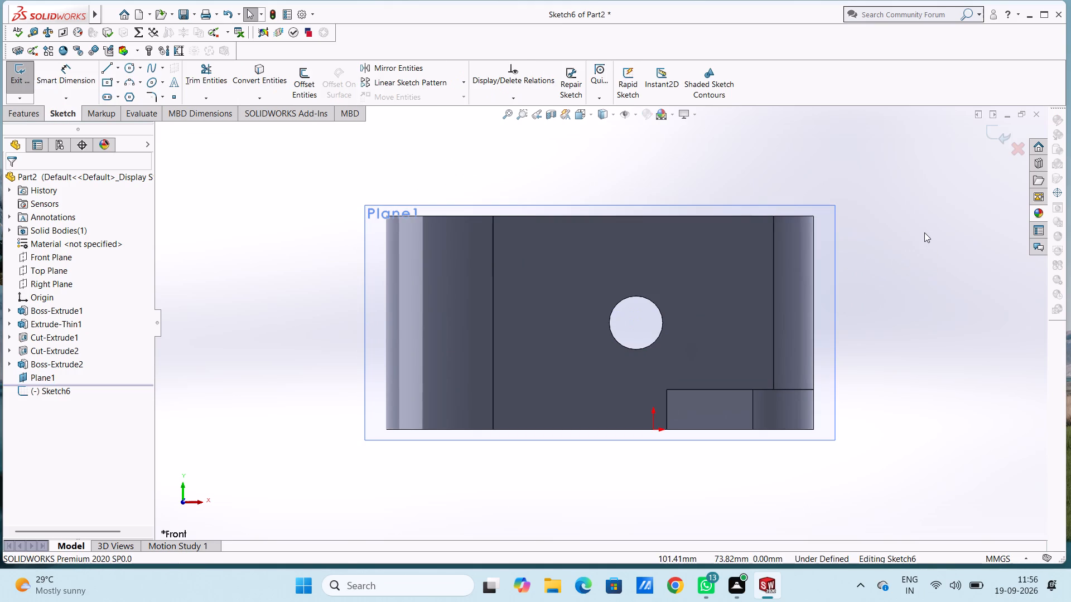
scroll(885, 266, down, 2)
scroll(884, 268, up, 1)
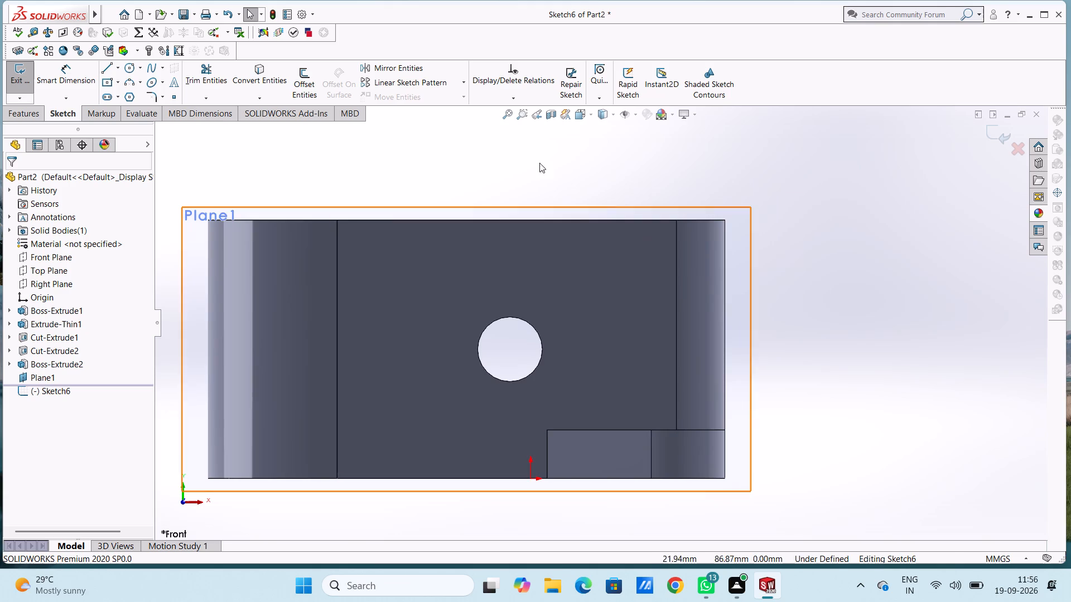
click(129, 68)
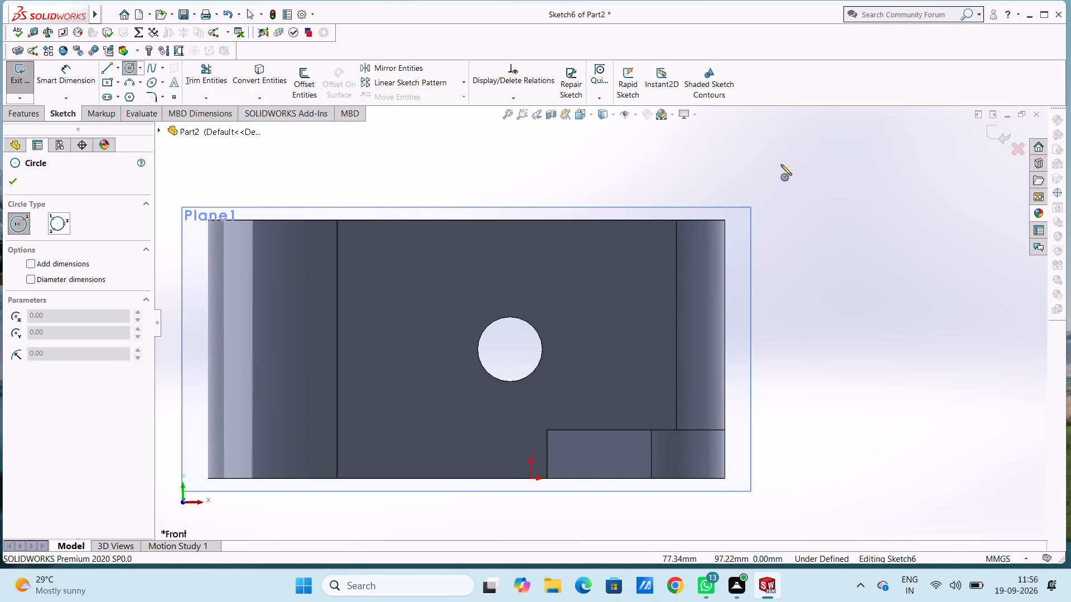
scroll(821, 161, up, 1)
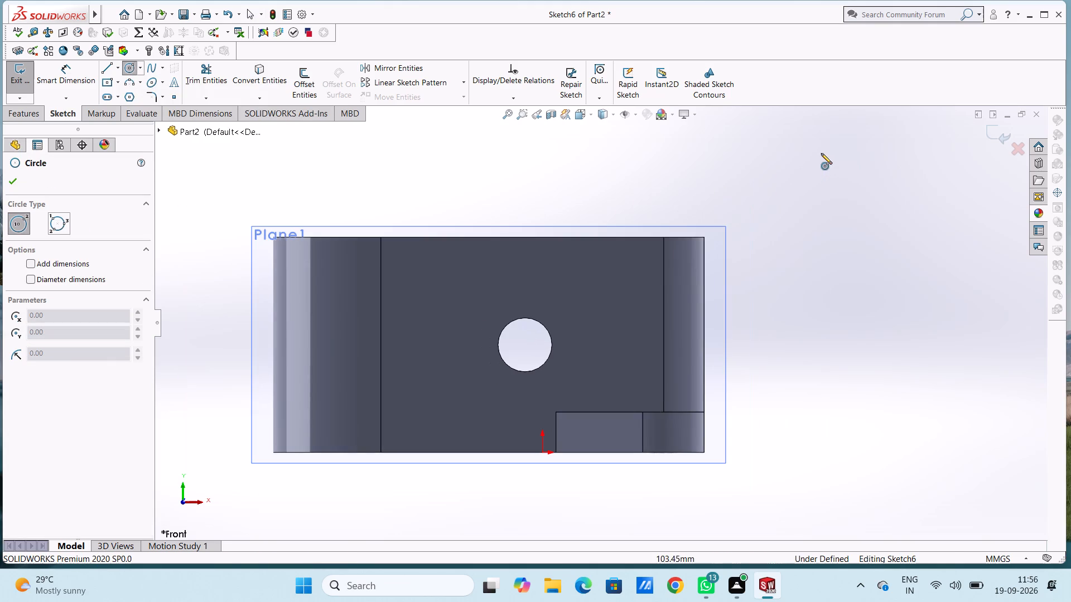
click(775, 197)
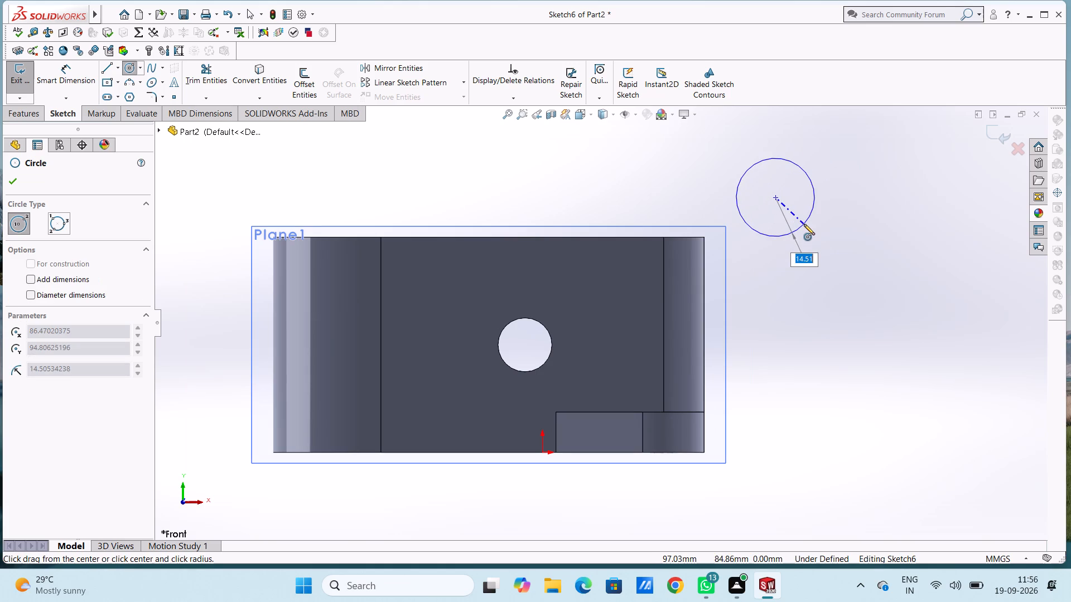
text(10)
key(Return)
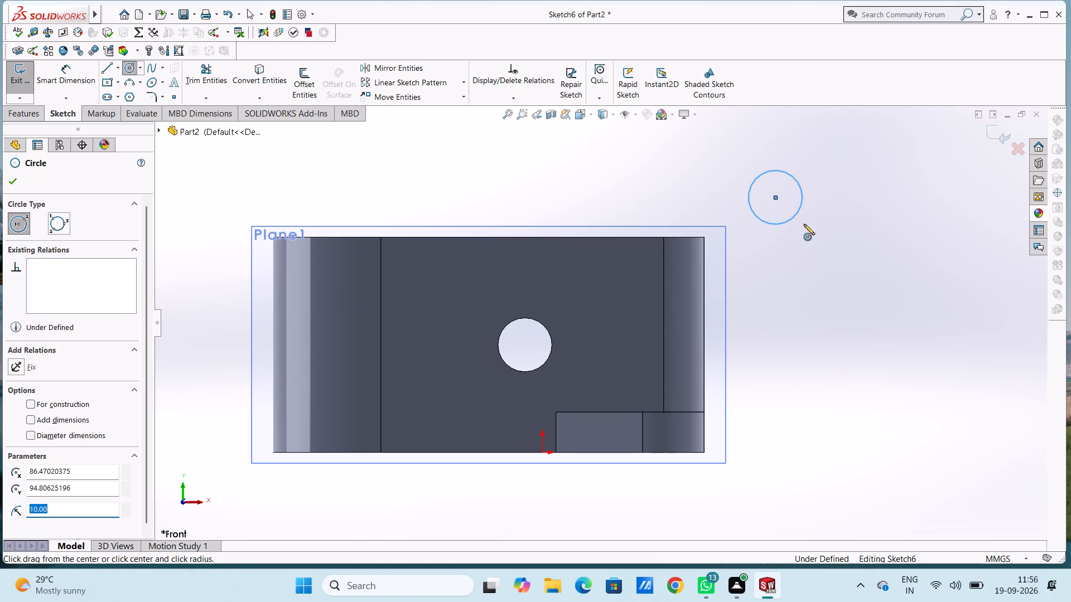
Draw a concentric circle of radius 20 mm around the new 10 mm radius circle.
click(775, 197)
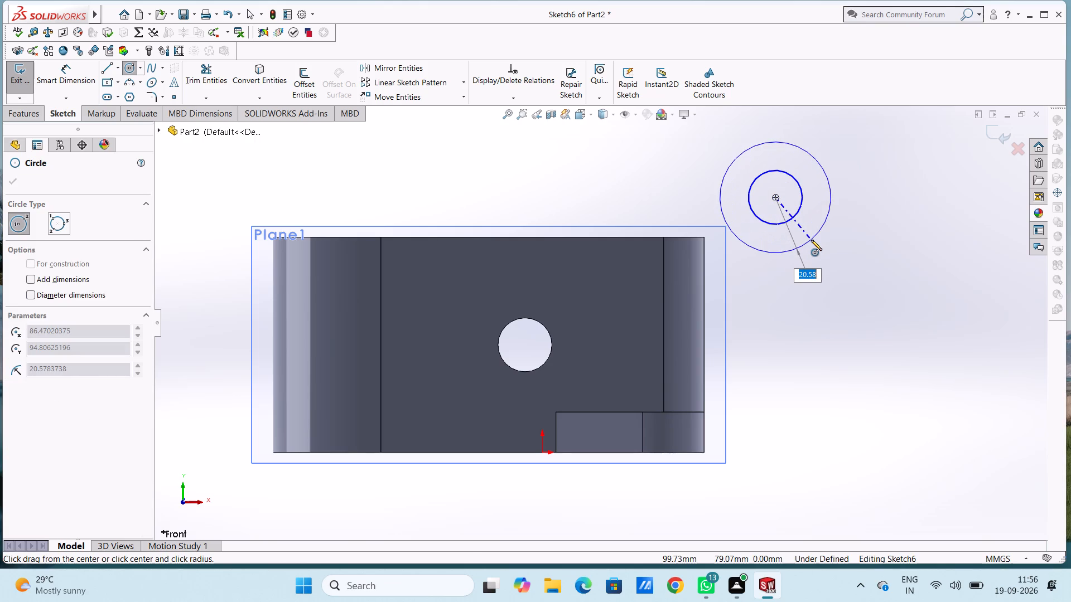
text(20)
key(Return)
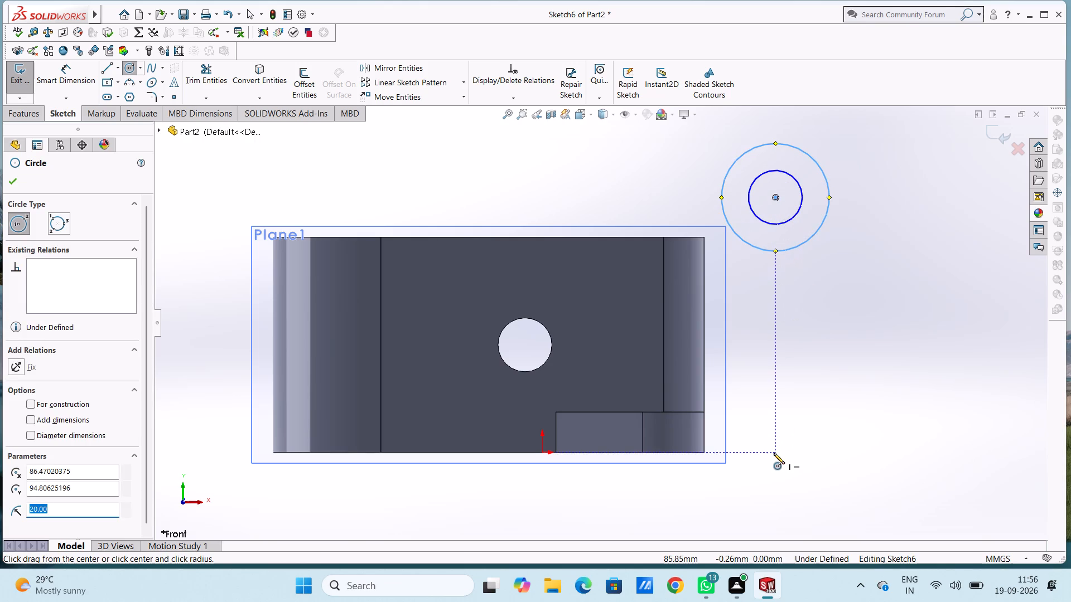
key(Escape)
key(Escape)
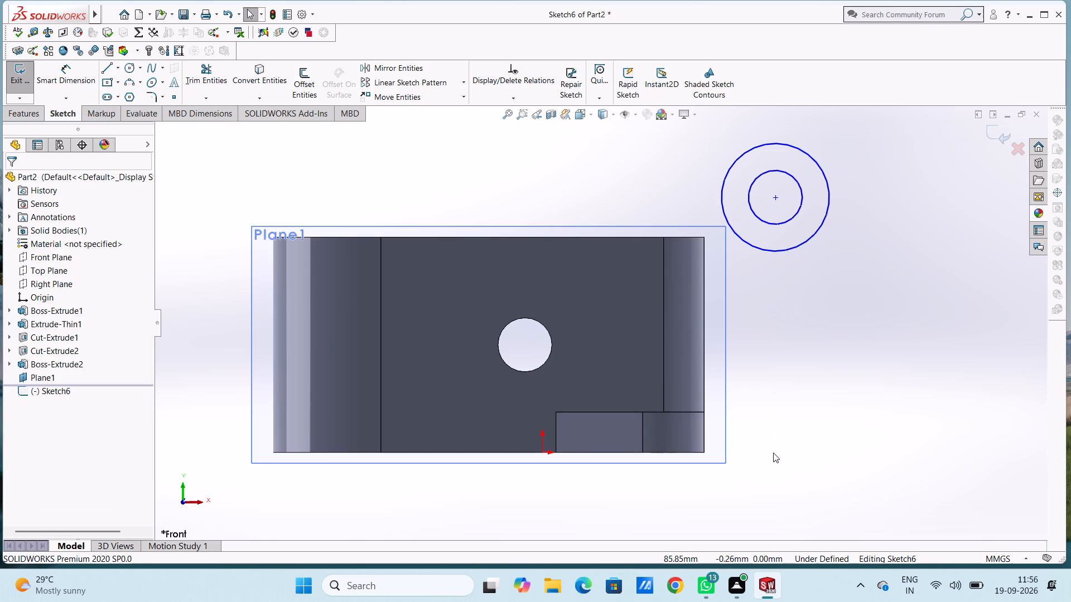
Dimension the inner circle's diameter as 20 mm and the outer circle's diameter as 40 mm.
click(76, 86)
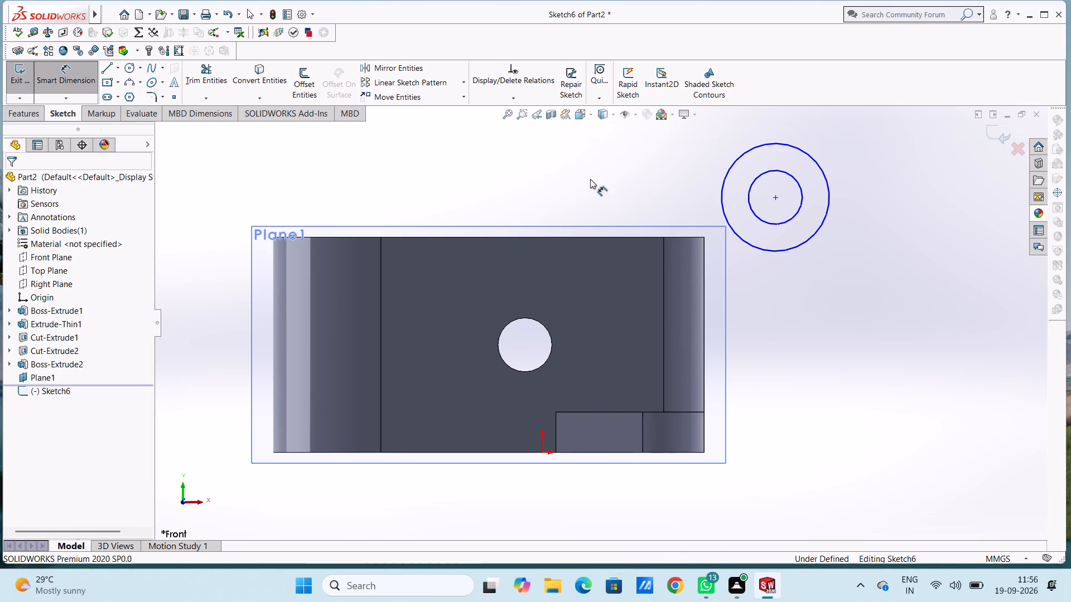
click(798, 185)
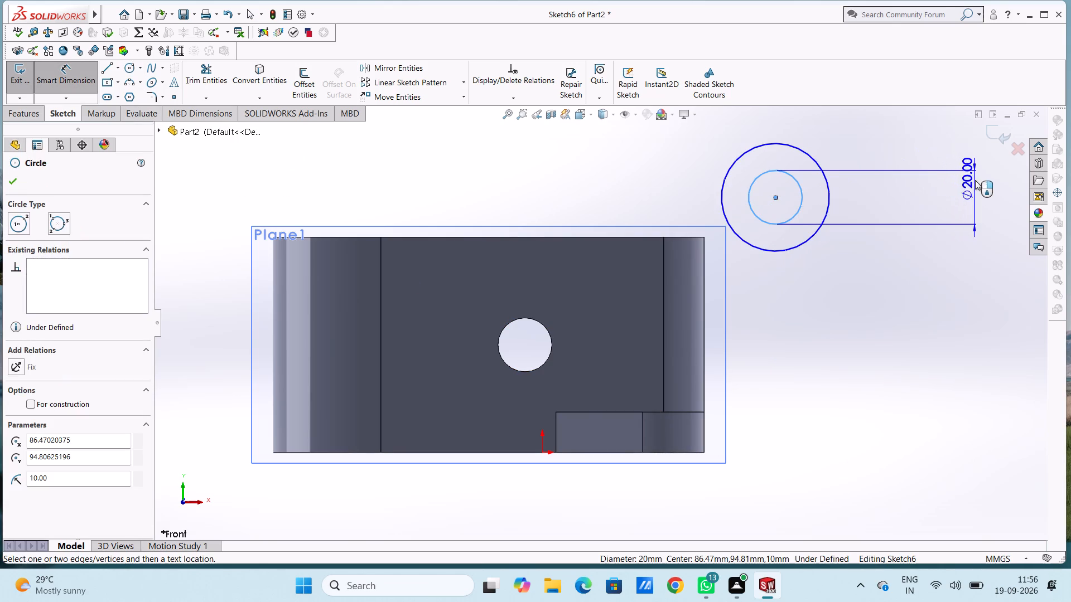
click(956, 151)
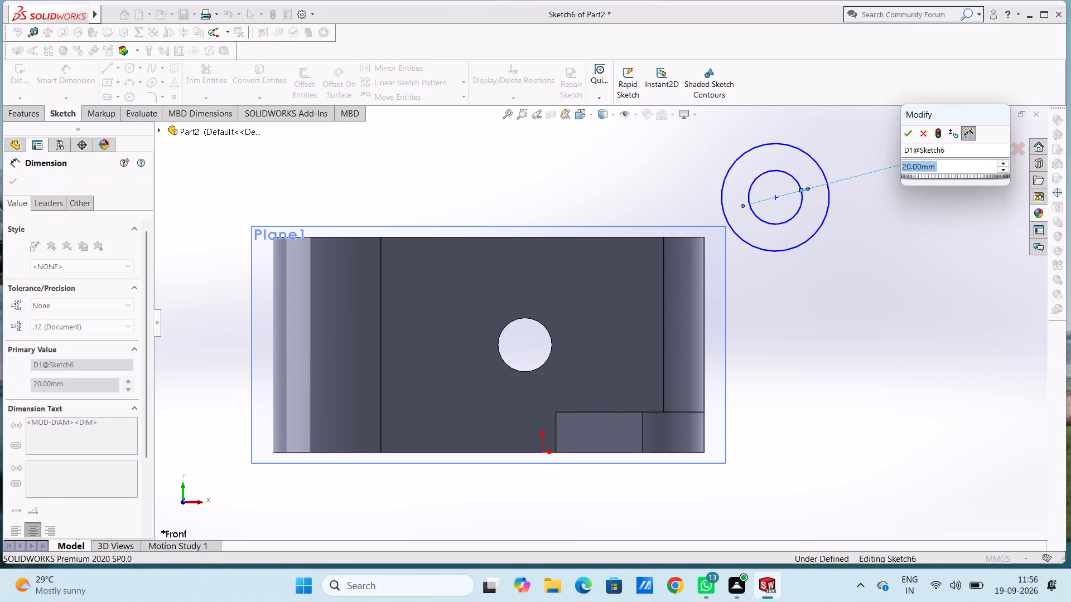
click(908, 137)
click(893, 140)
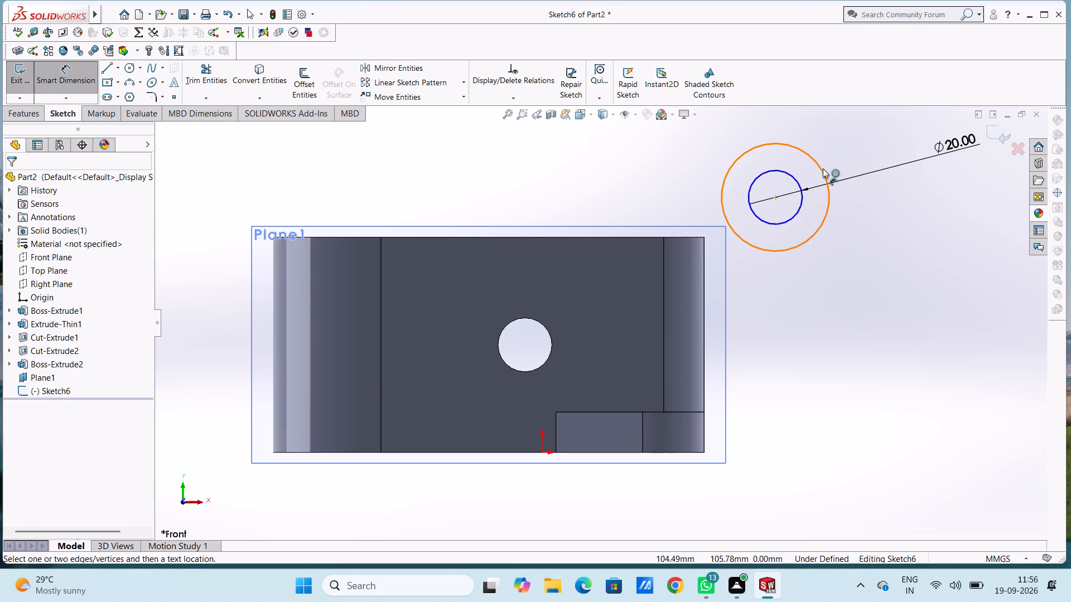
click(822, 169)
click(909, 135)
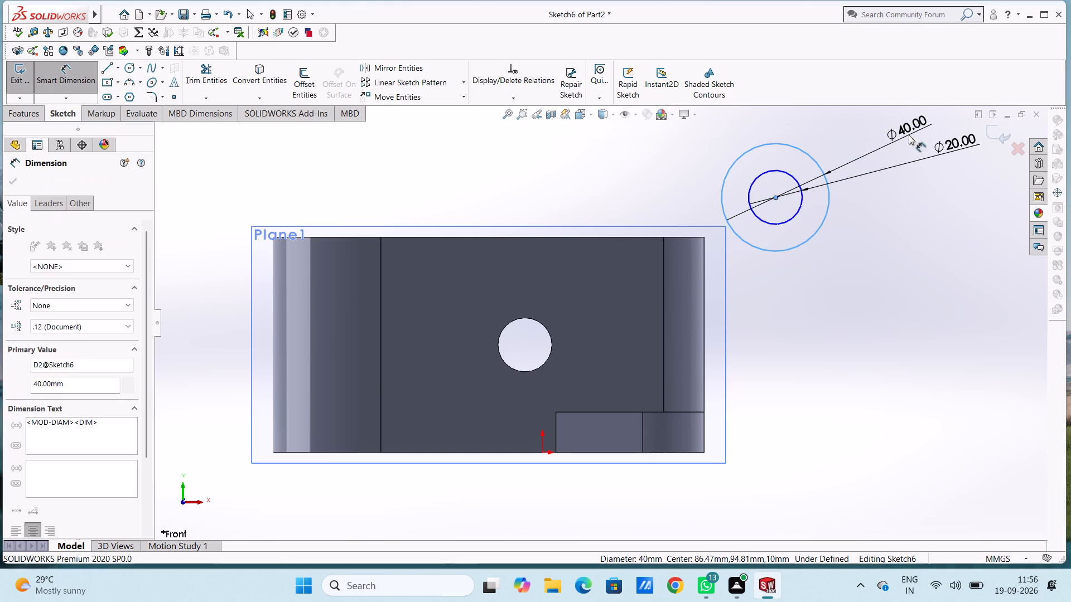
Dimension the height of the concentric circles' centre above the part's bottom edge as 80 mm.
click(858, 122)
click(846, 125)
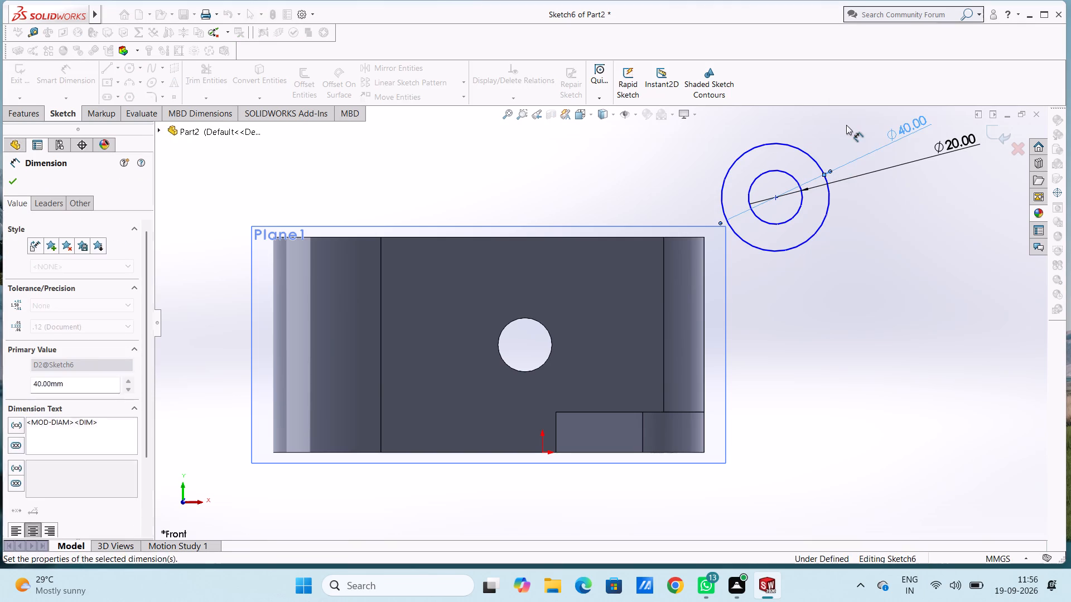
click(776, 197)
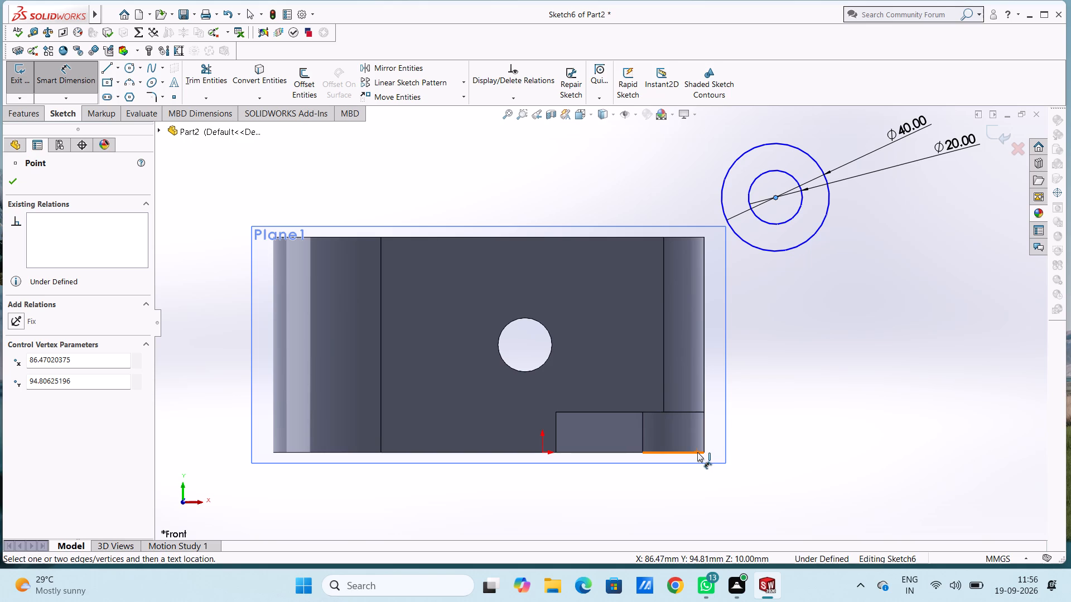
click(697, 452)
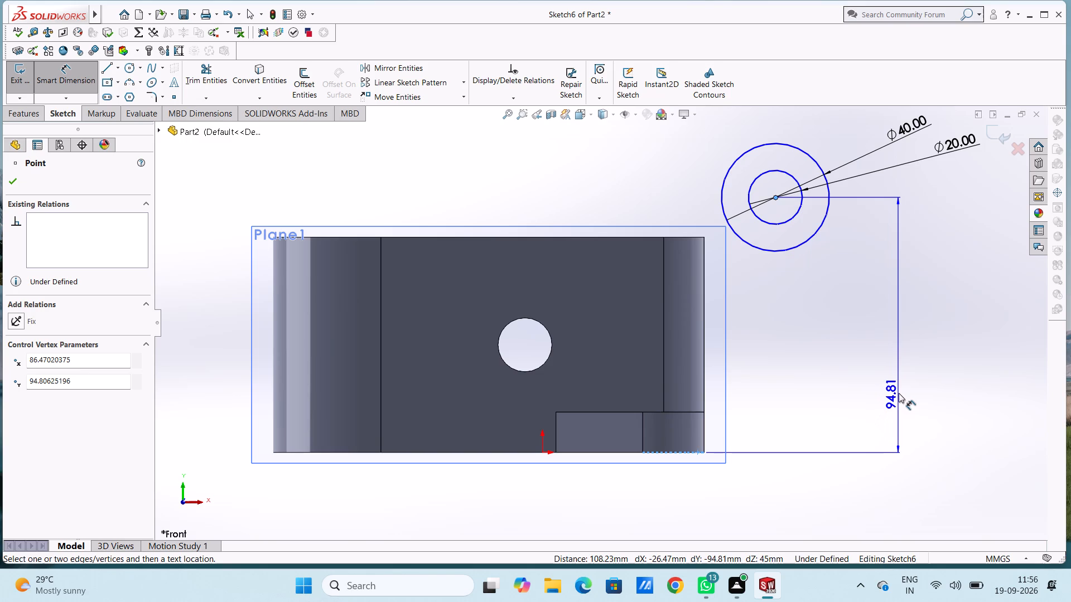
click(899, 393)
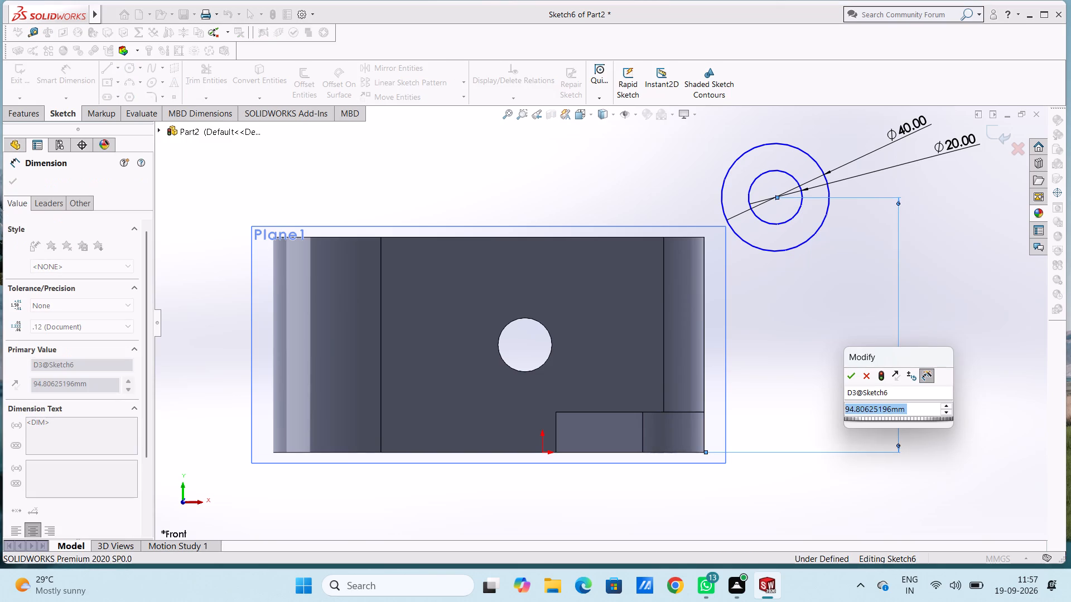
text(80)
key(Return)
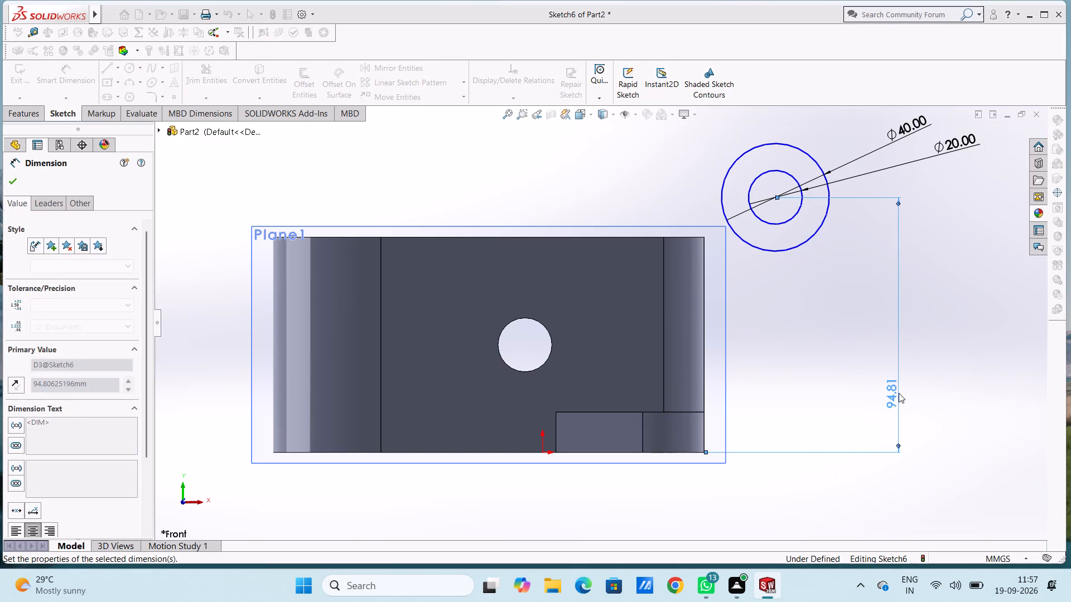
click(833, 403)
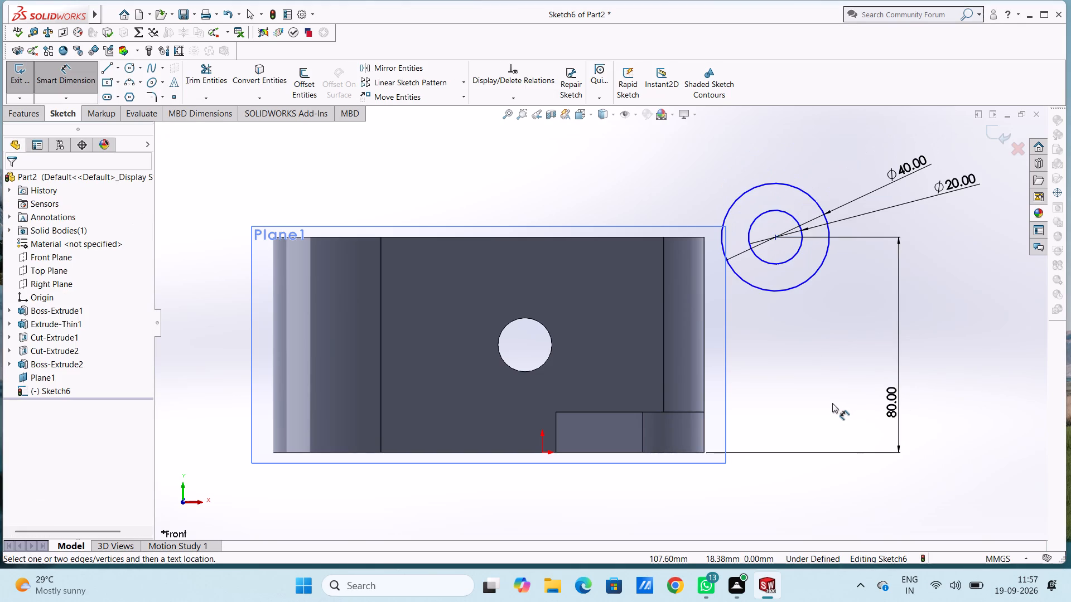
Set the circle centre's height above the bottom edge to 90 mm.
scroll(832, 403, up, 4)
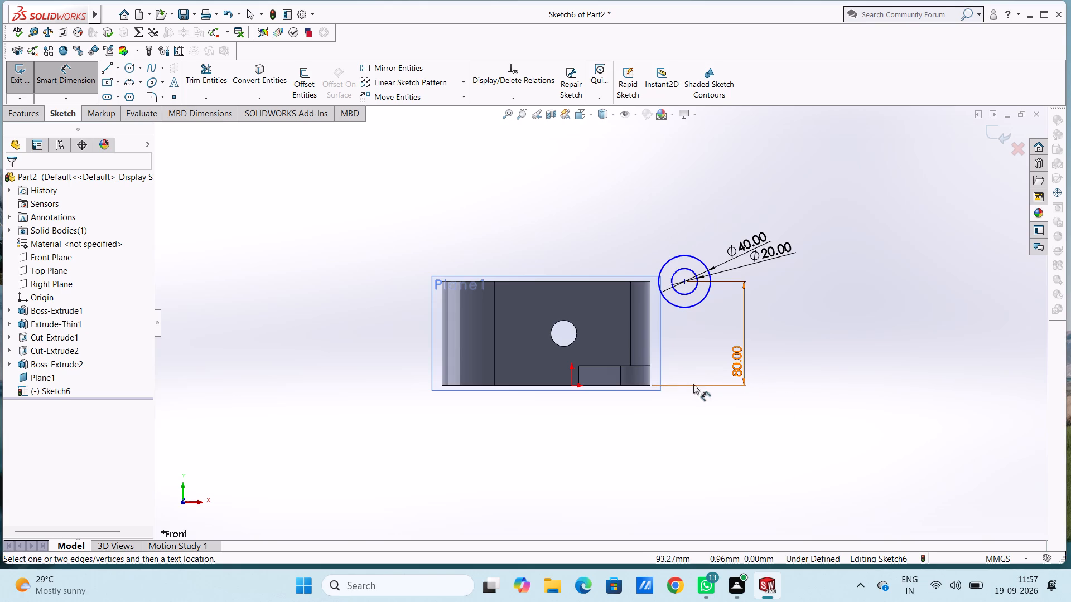
scroll(672, 340, down, 1)
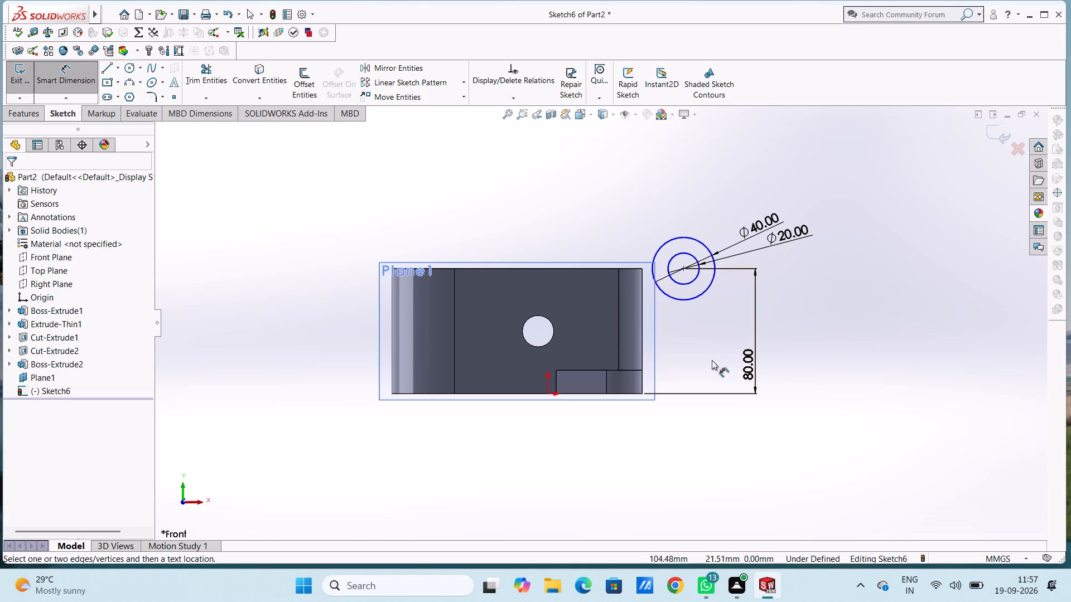
double_click(750, 368)
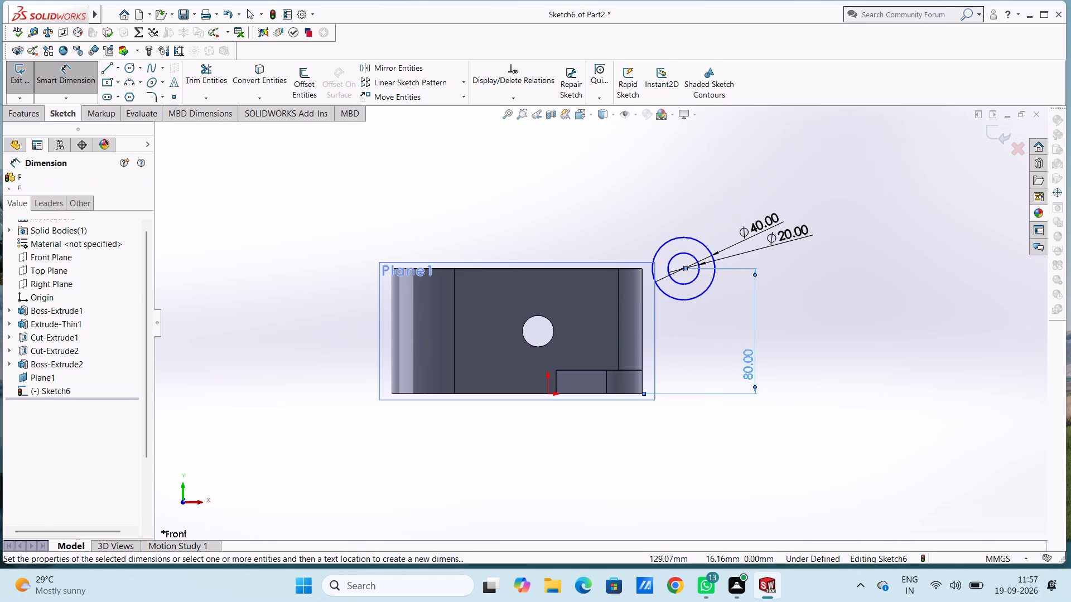
text(90)
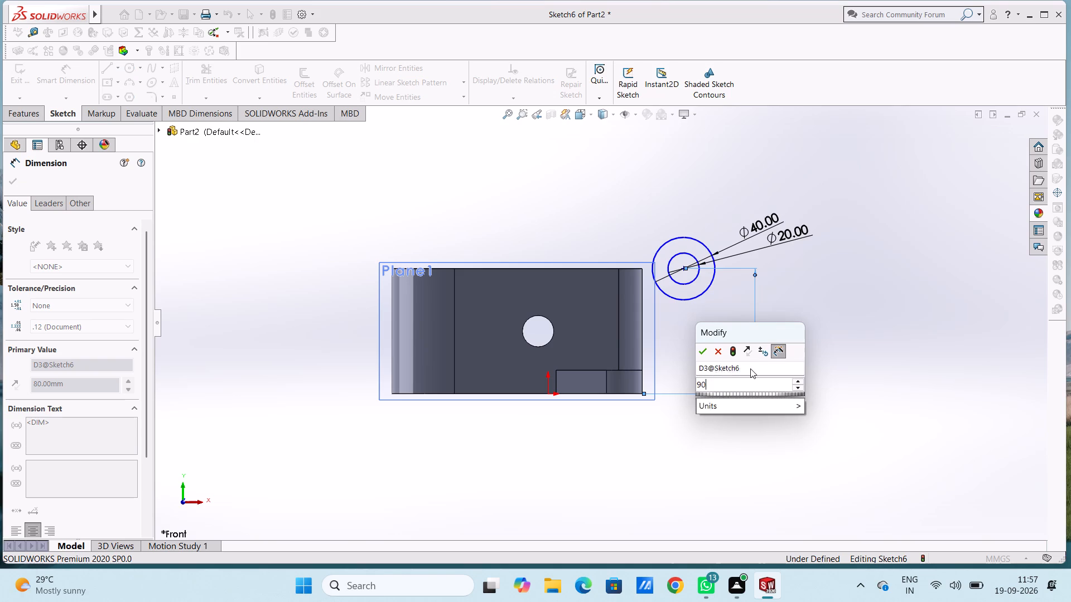
key(Return)
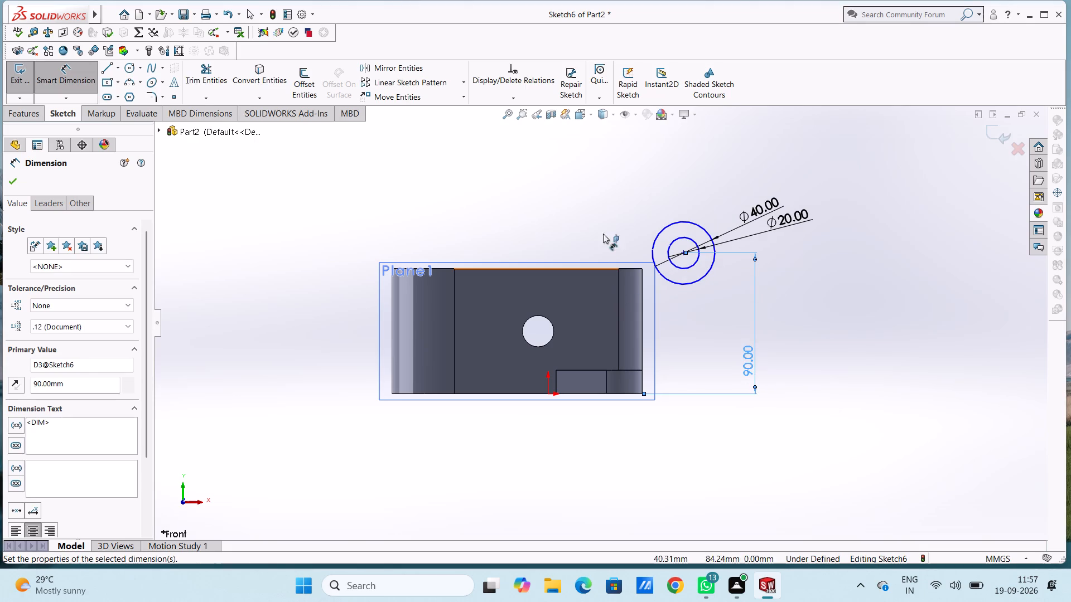
click(602, 231)
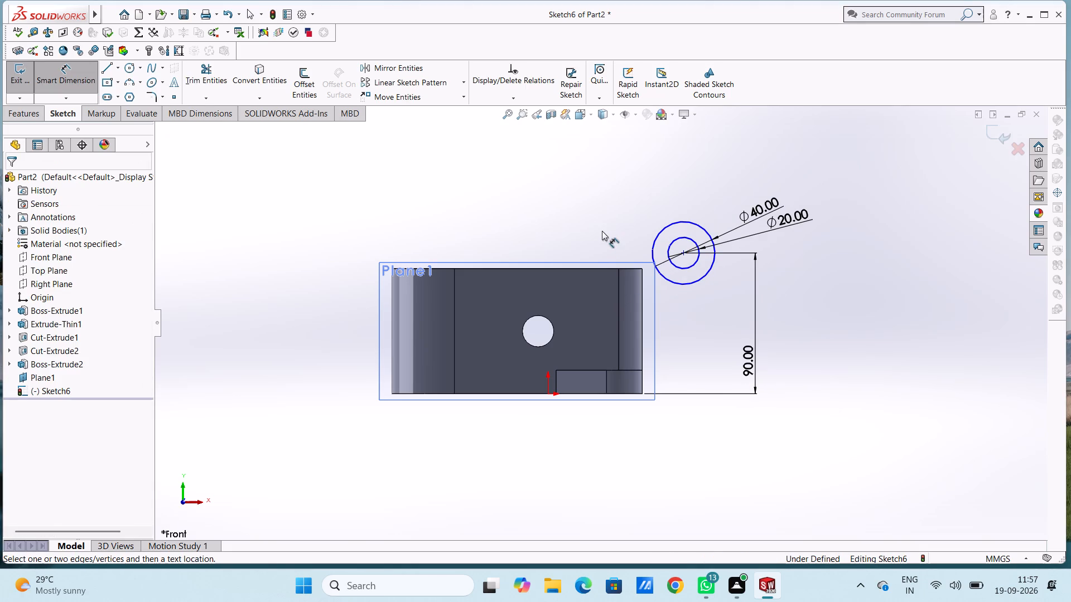
Dimension the horizontal distance from the wall's vertical tangent edge near the lug end to the circles' centre as 50 mm.
click(684, 252)
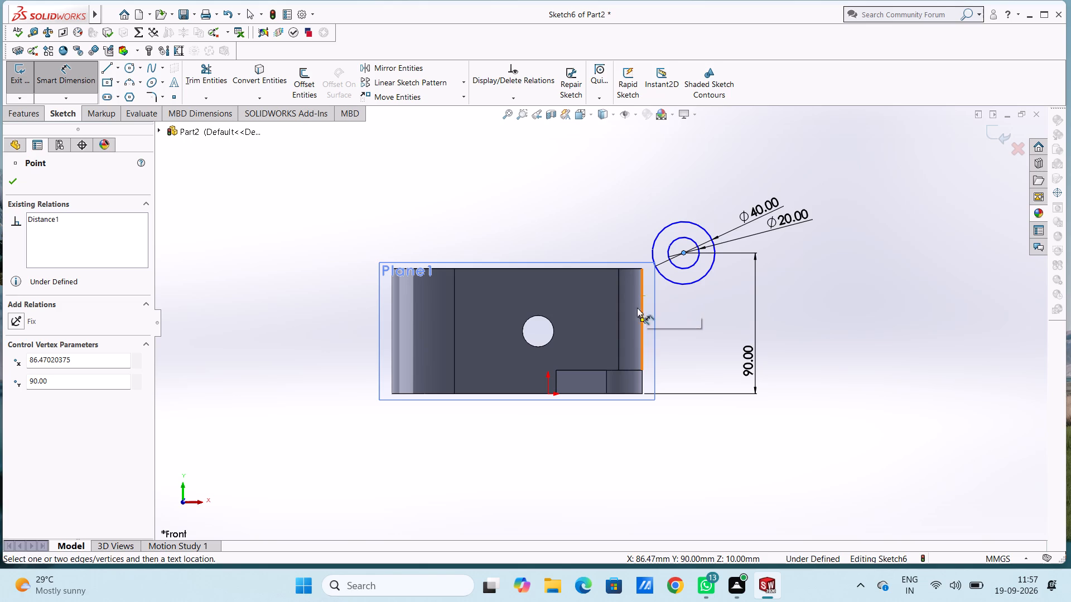
click(617, 328)
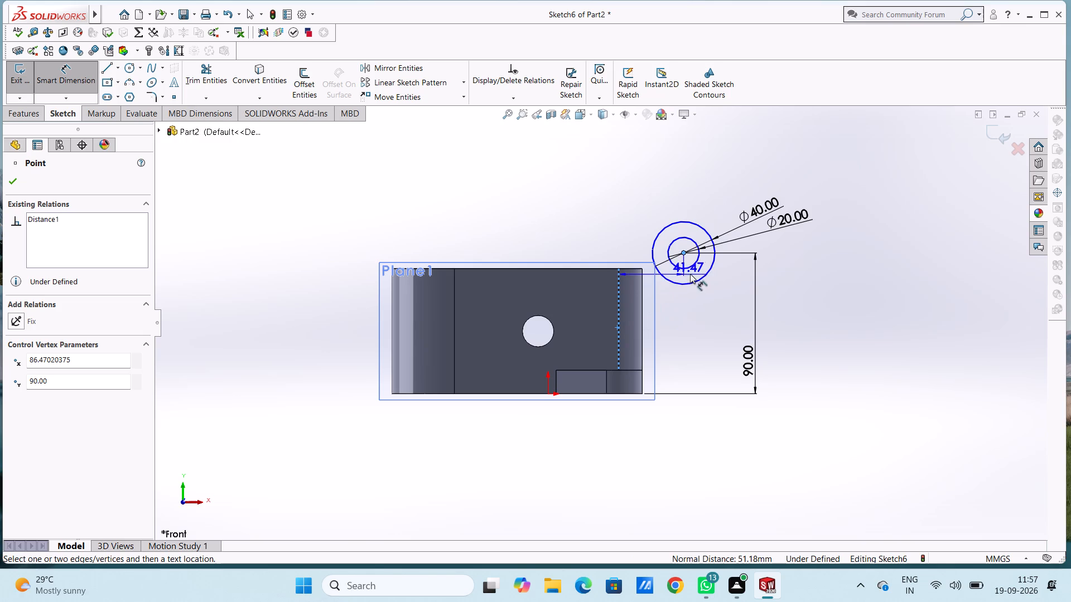
scroll(681, 177, down, 1)
click(682, 162)
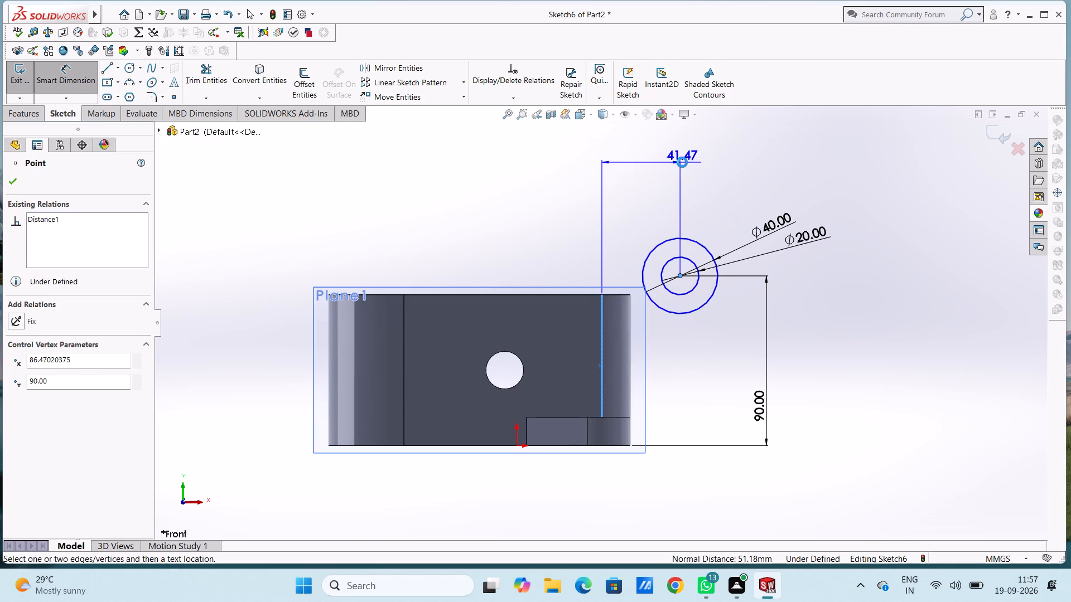
text(50)
key(Return)
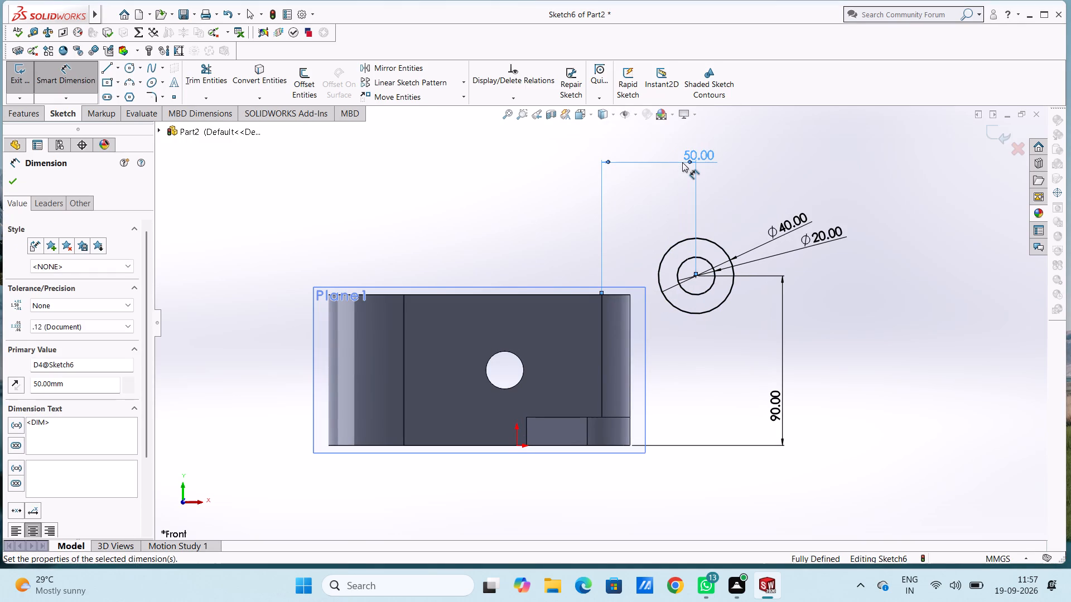
click(522, 200)
Set the horizontal distance from the wall's tangent edge to the circles' centre to 60 mm.
middle_drag(517, 191, 516, 310)
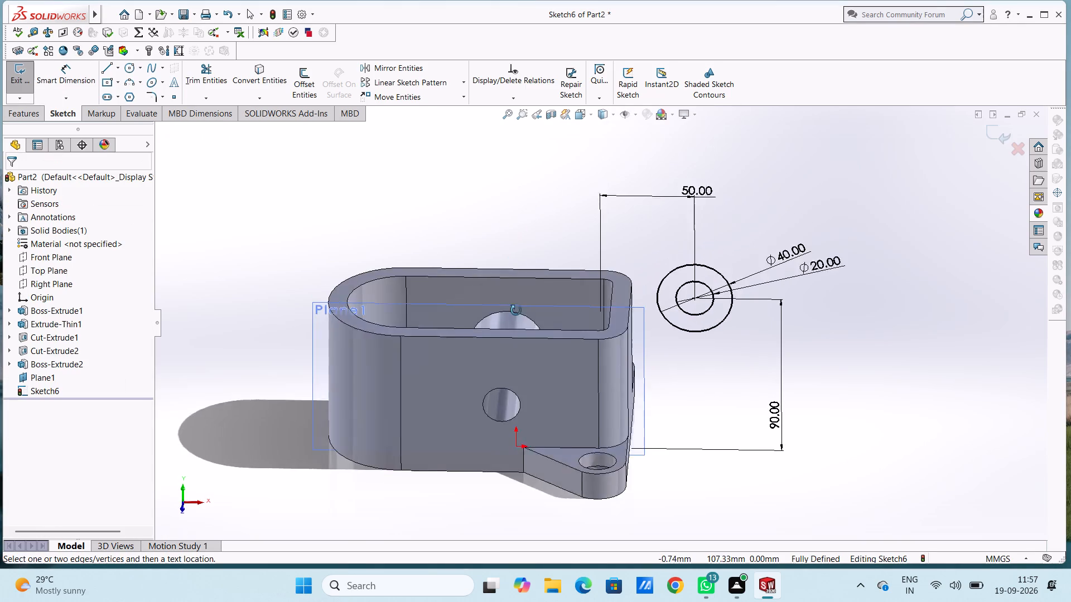
middle_drag(516, 310, 517, 424)
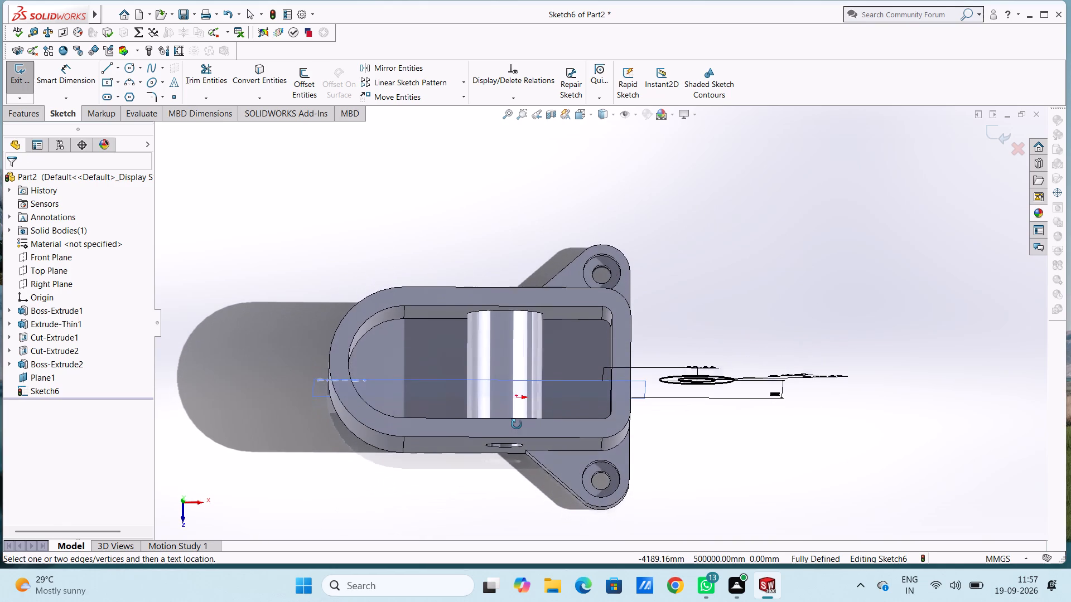
middle_drag(517, 424, 522, 217)
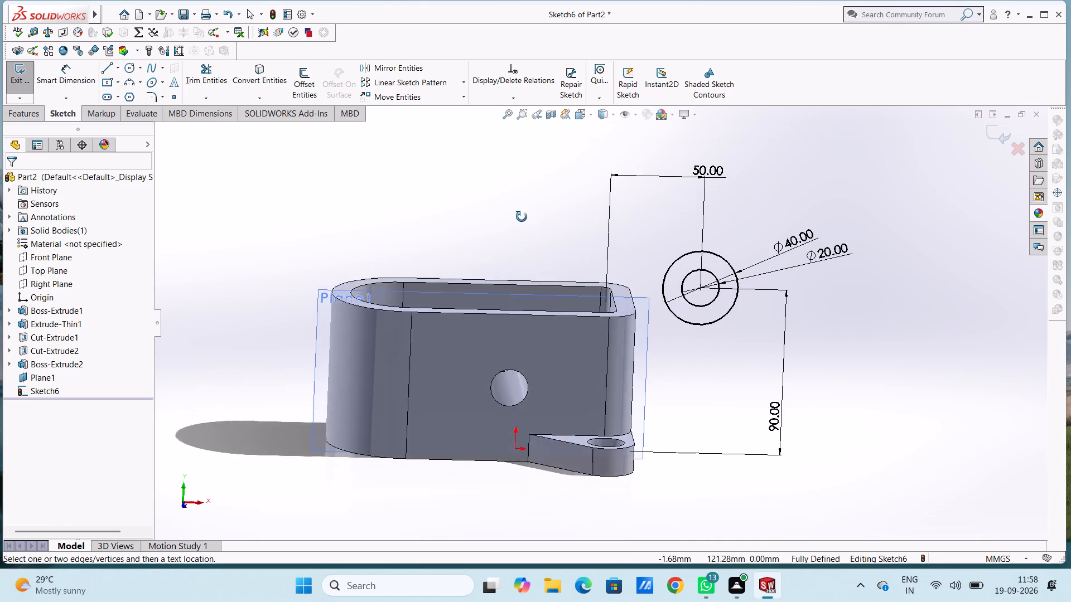
middle_drag(522, 217, 520, 202)
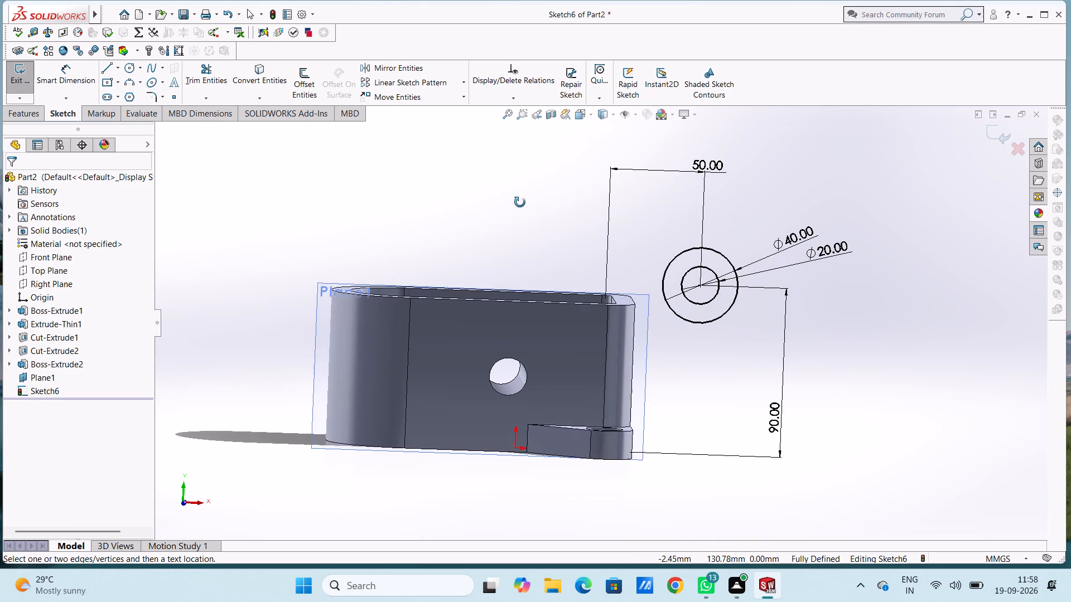
middle_drag(520, 202, 519, 202)
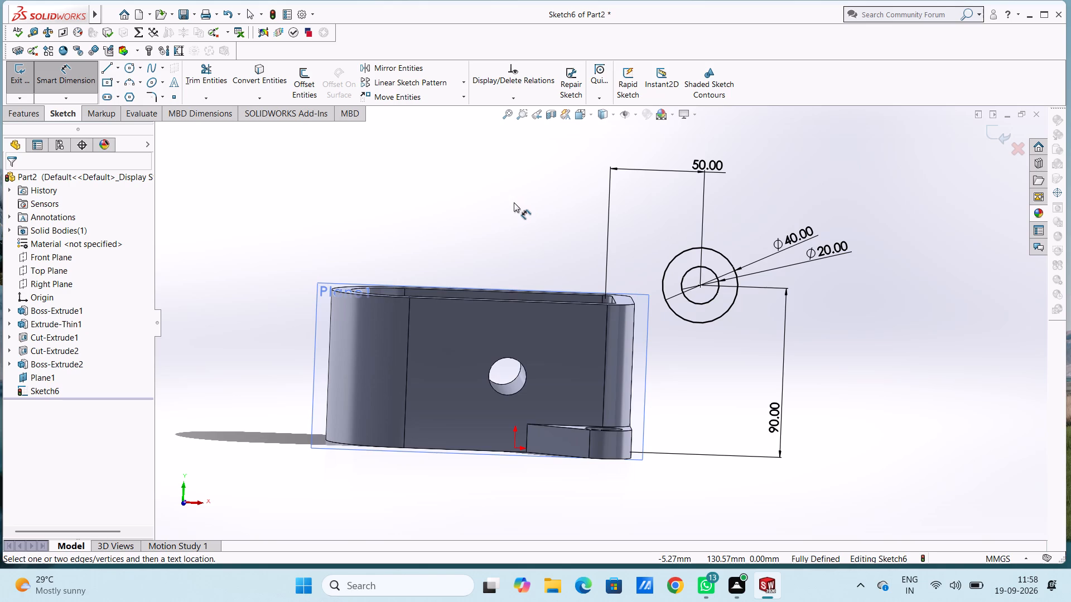
double_click(693, 169)
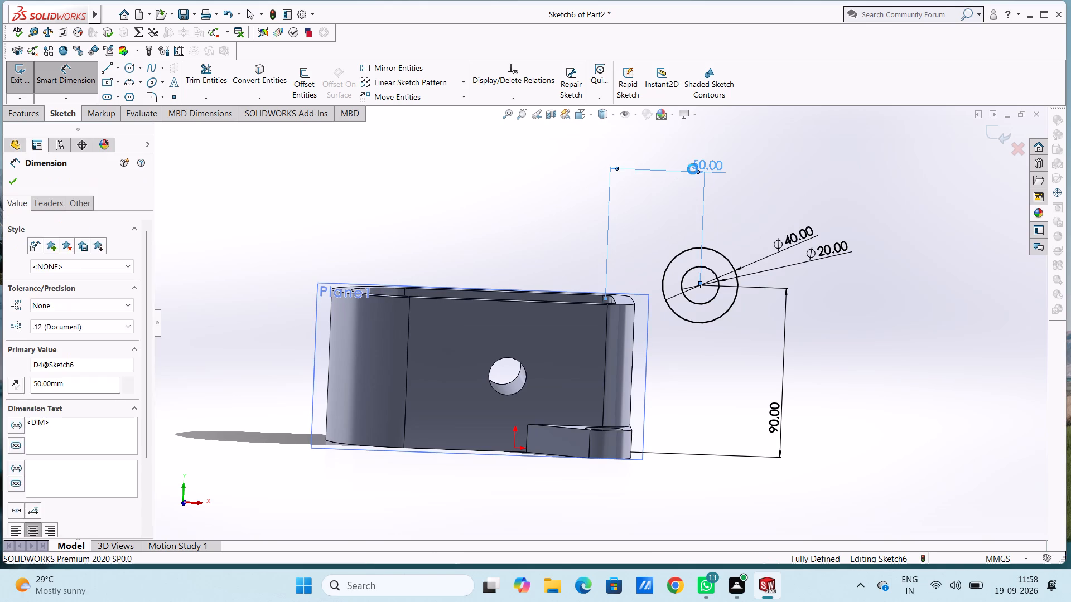
text(60)
key(Return)
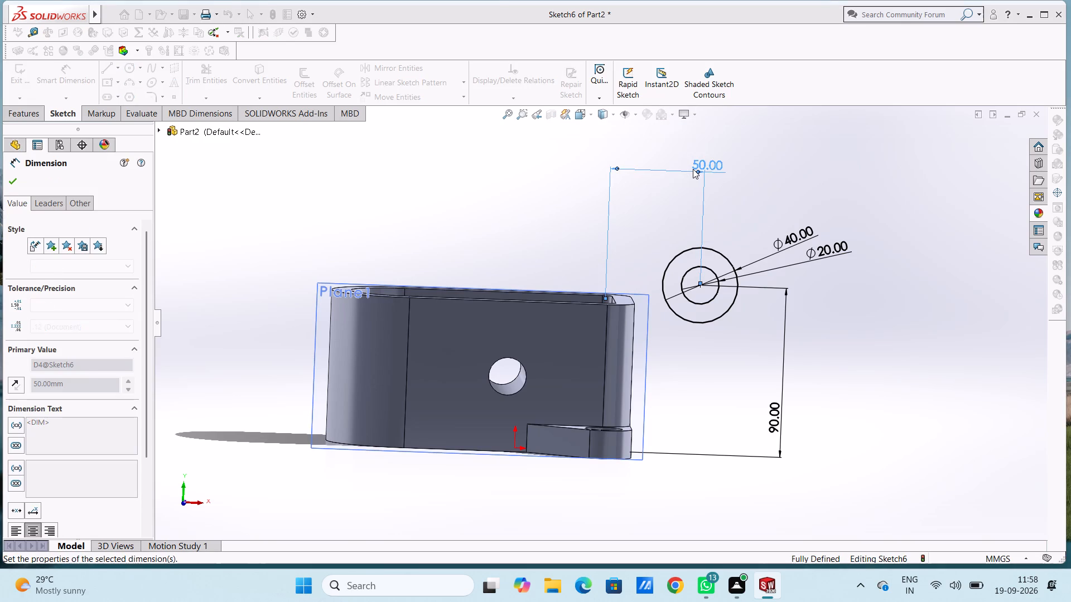
click(576, 200)
In the front view, sketch a slanted line about 43 mm long from the wall's top outer corner to the 40 mm circle's upper near side.
middle_drag(573, 199, 575, 190)
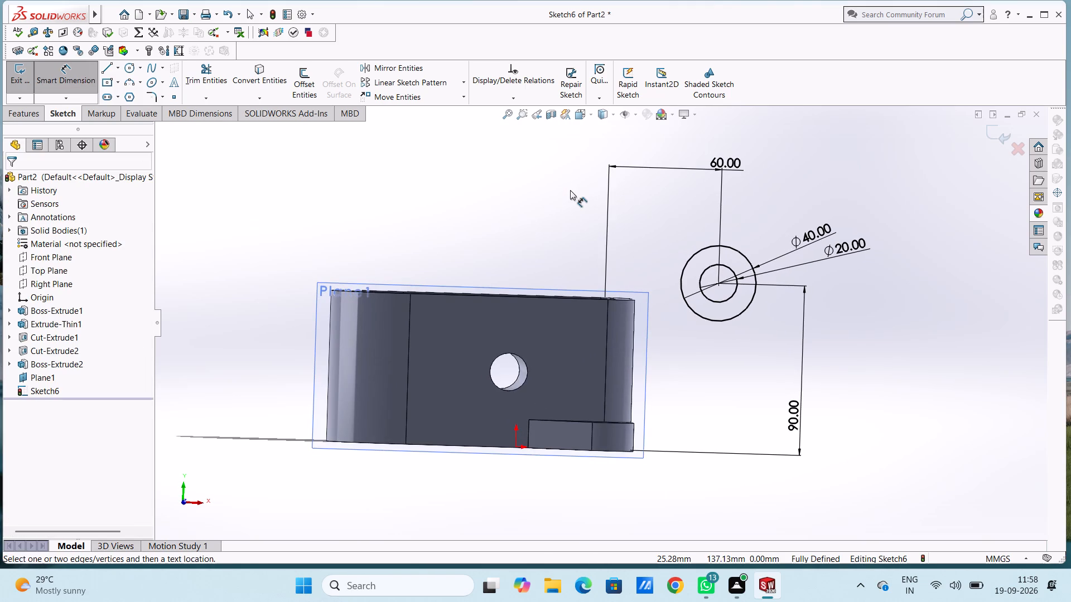
key(ctrl+1)
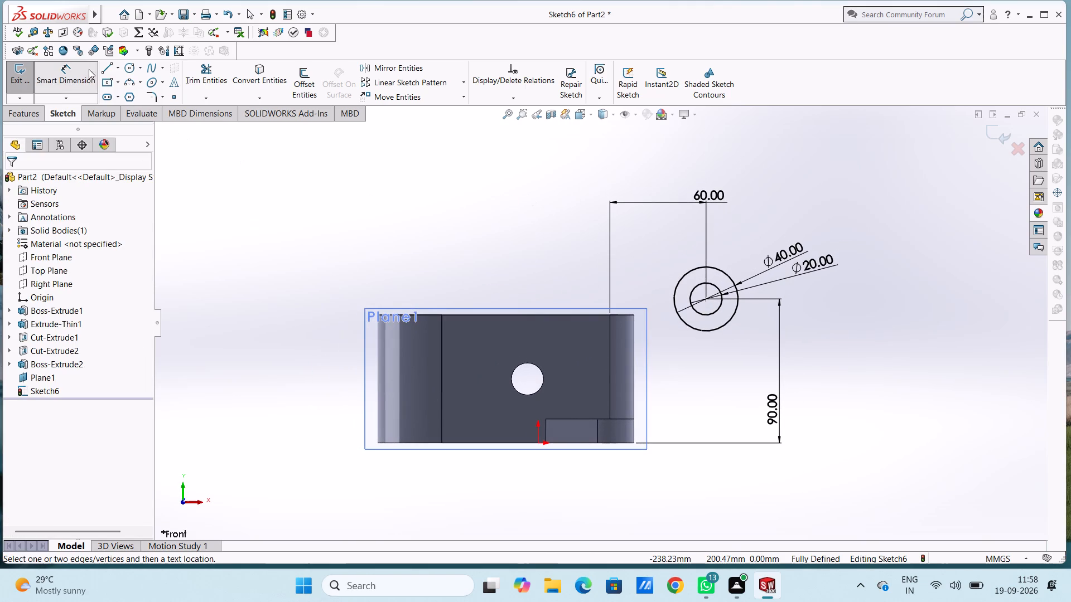
click(105, 70)
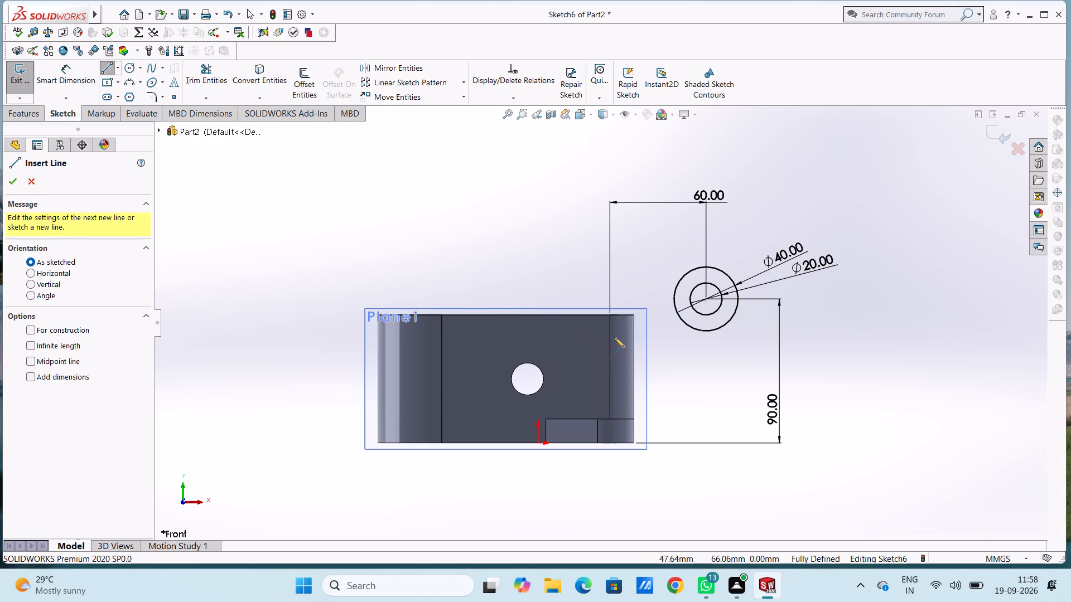
scroll(726, 357, down, 3)
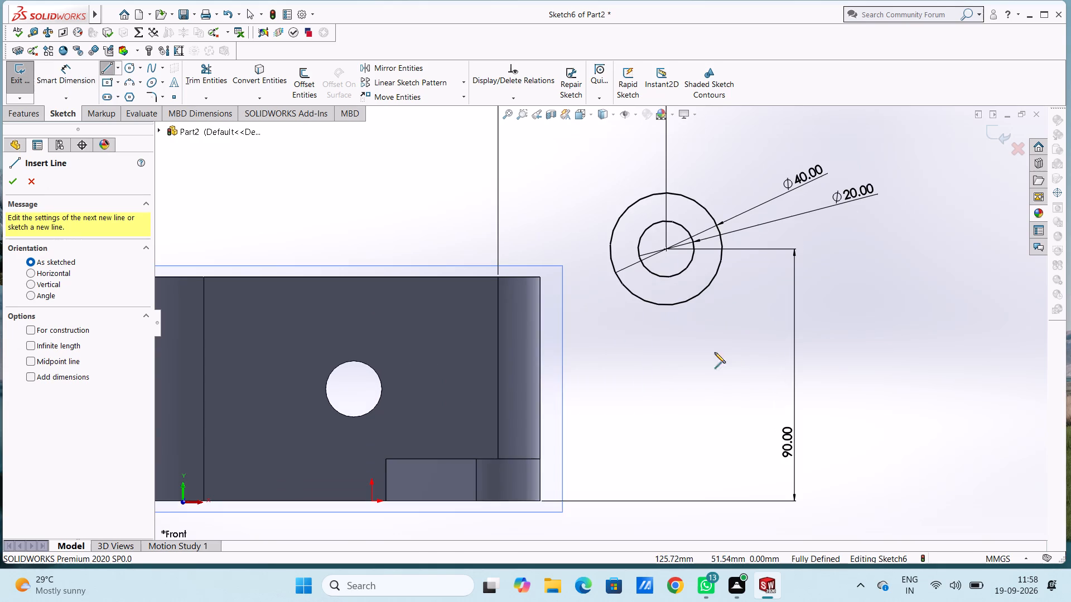
click(541, 277)
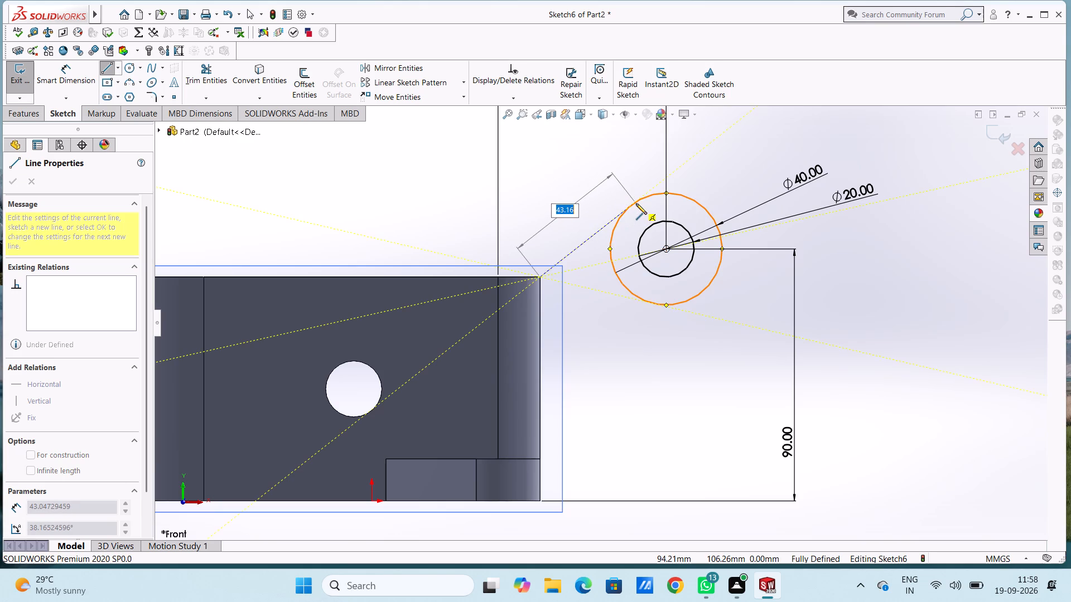
click(636, 203)
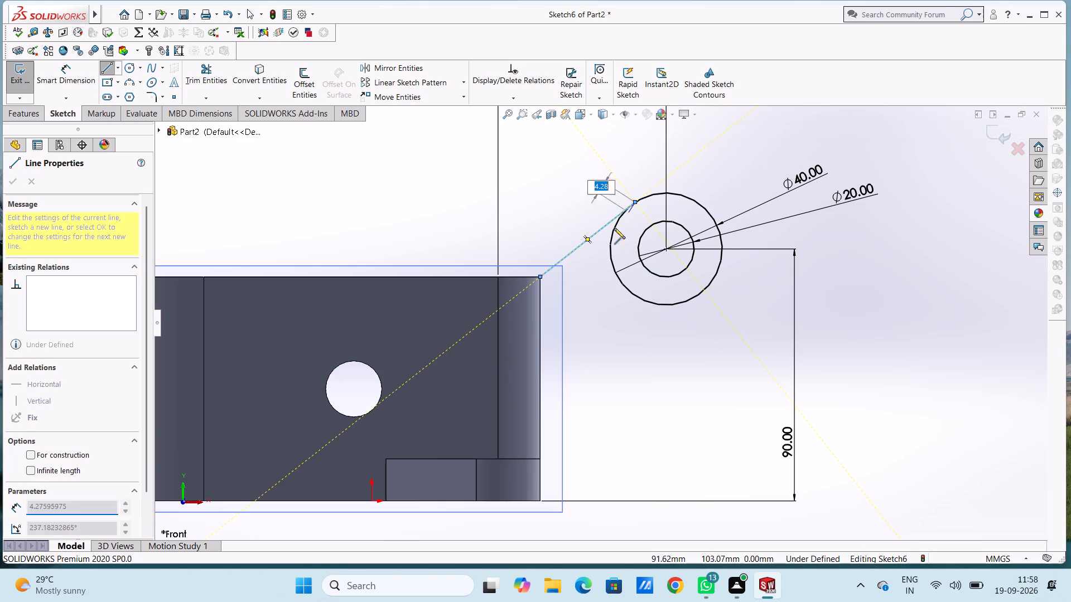
key(Escape)
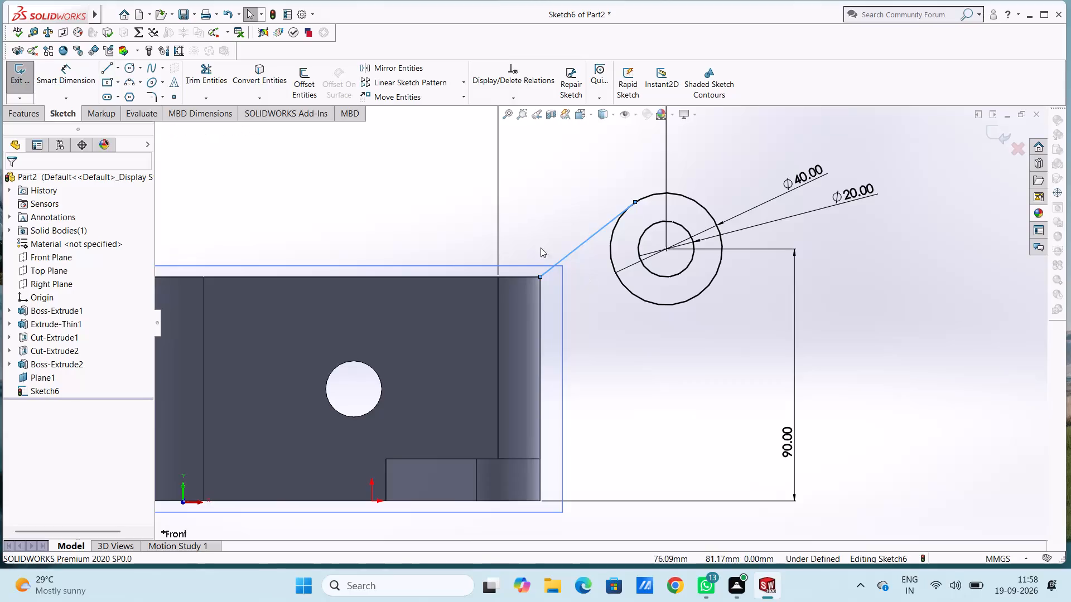
Sketch a line down the wall's outer end to its bottom corner, continuing with a slanted line about 97 mm long to the 40 mm circle's lower far side.
click(102, 69)
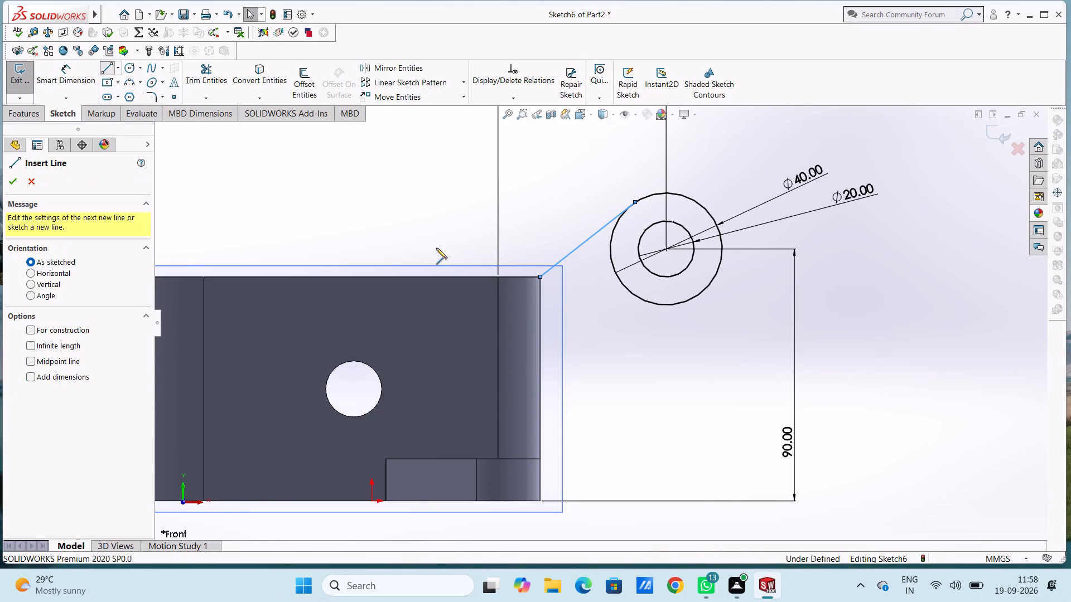
click(539, 276)
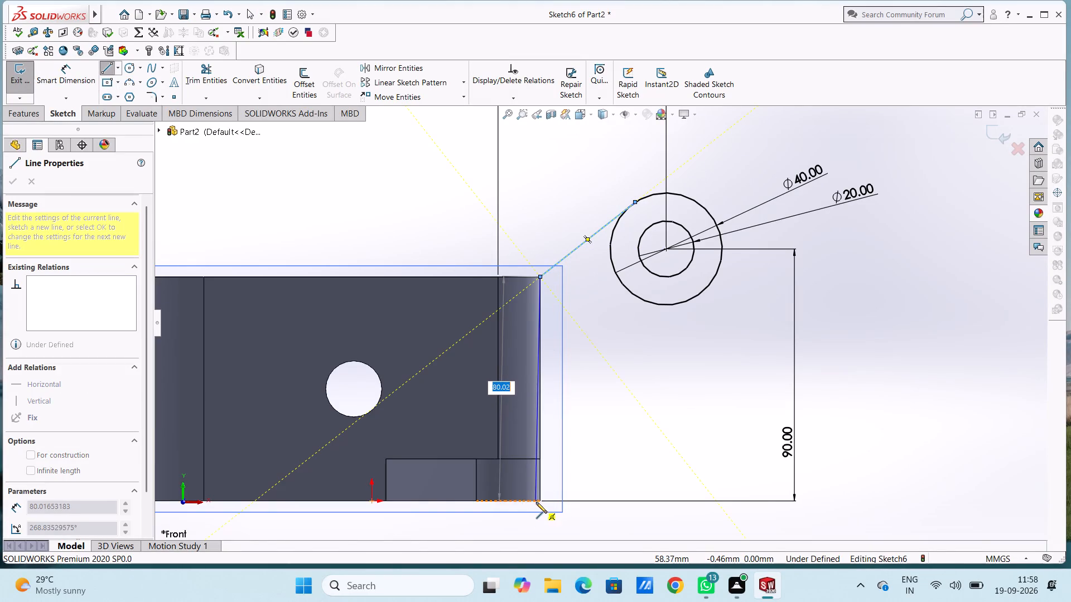
click(541, 499)
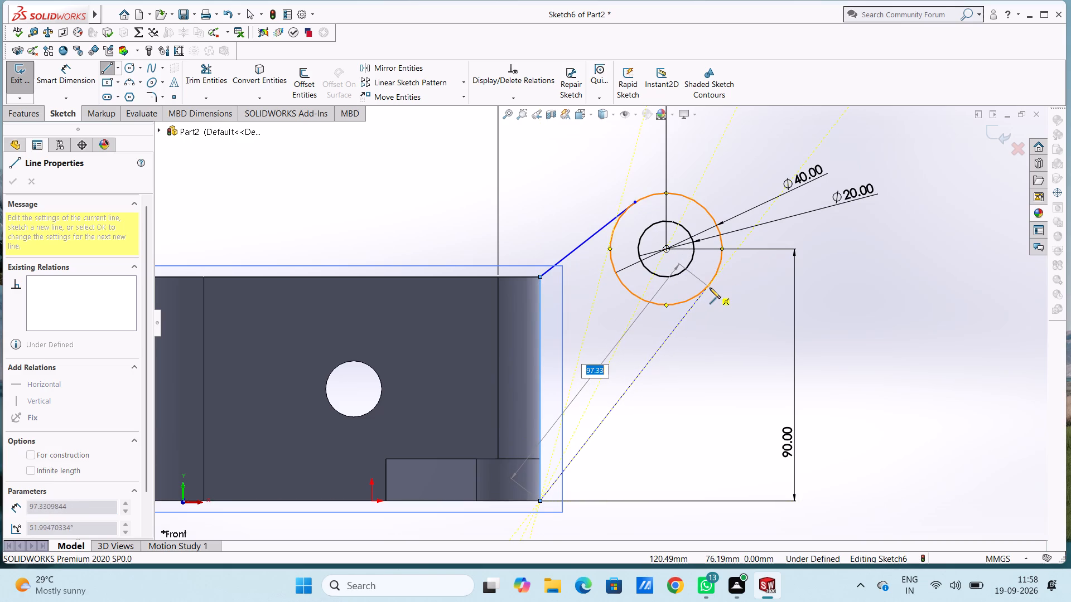
click(710, 284)
key(Escape)
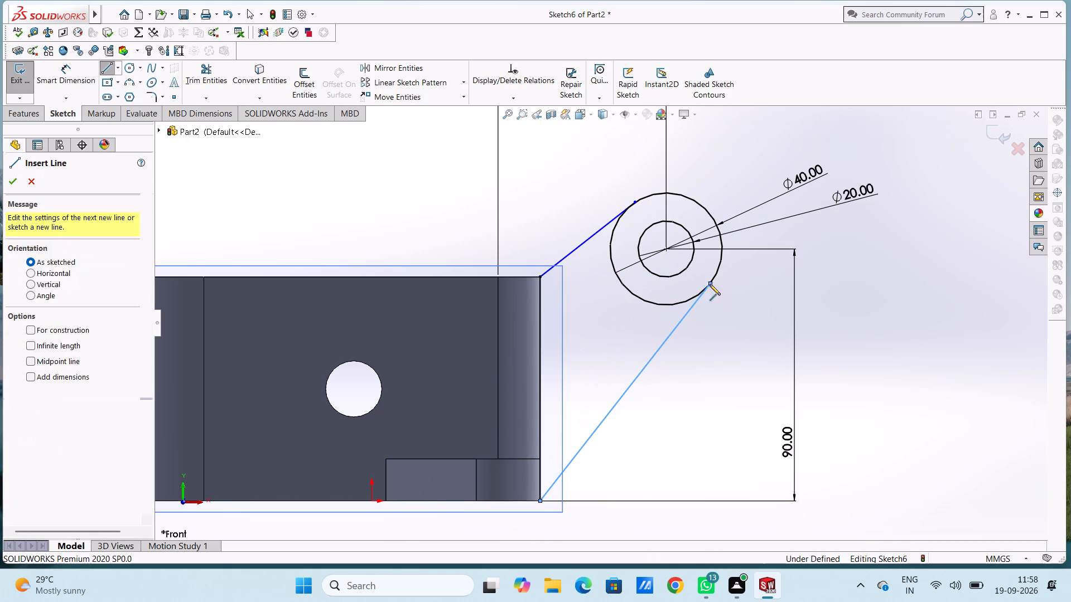
key(Escape)
key(Escape)
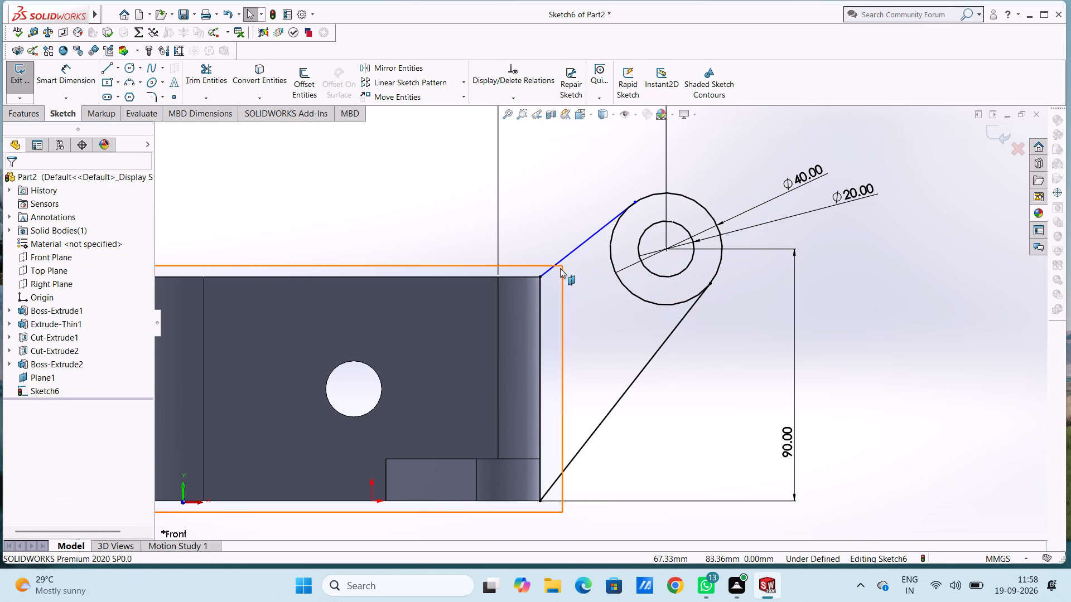
Make the upper slanted line tangent to the 40 mm circle.
click(571, 250)
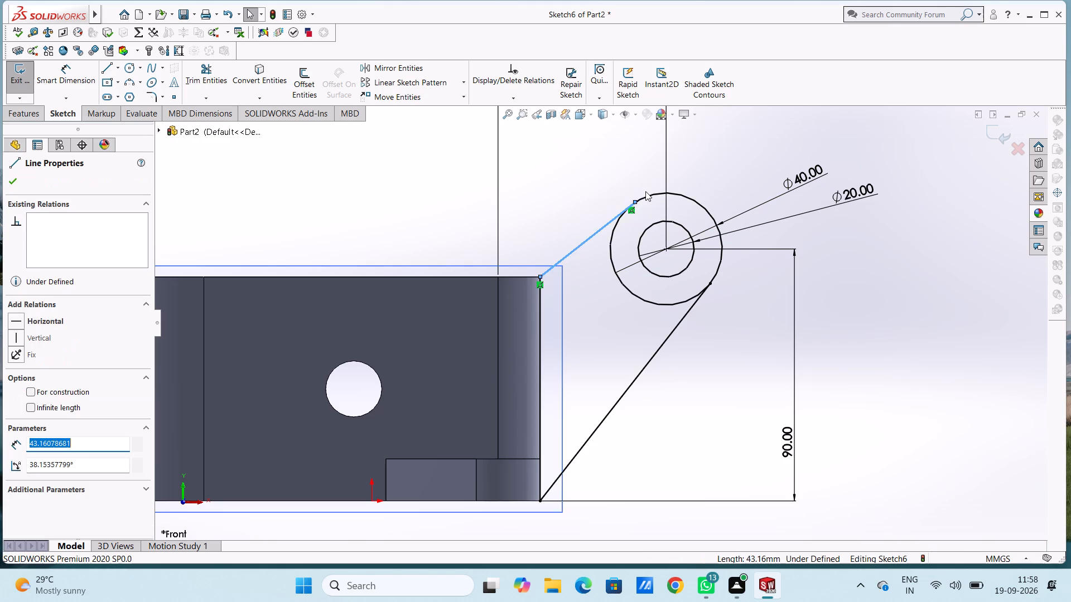
ctrl+click(648, 196)
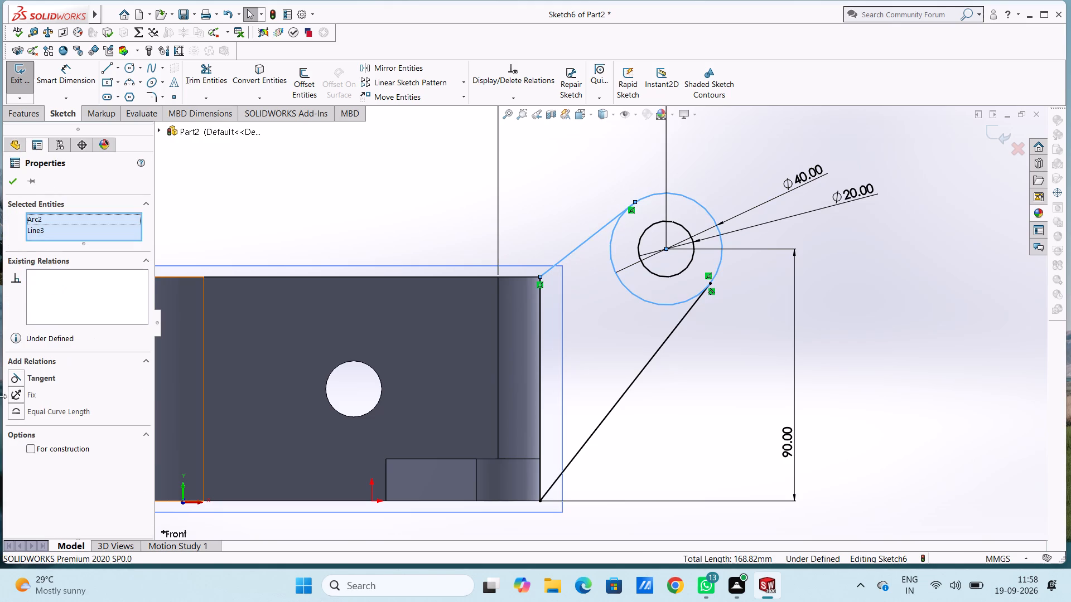
click(14, 375)
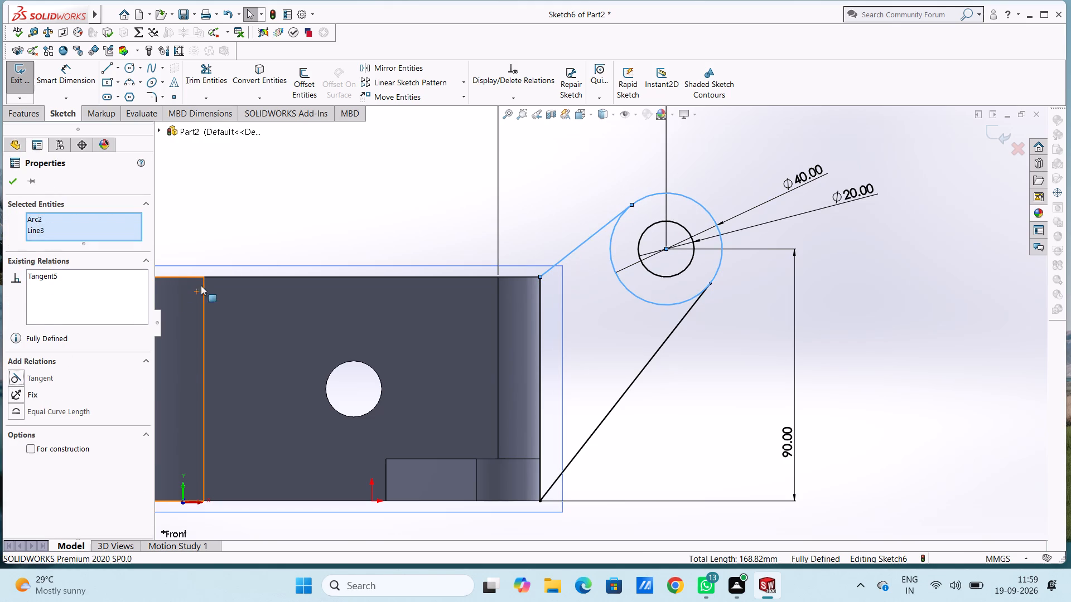
click(314, 211)
Extrude the arm region and the ring between the 40 mm and 20 mm circles by 10 mm, merged with the body.
scroll(314, 211, up, 4)
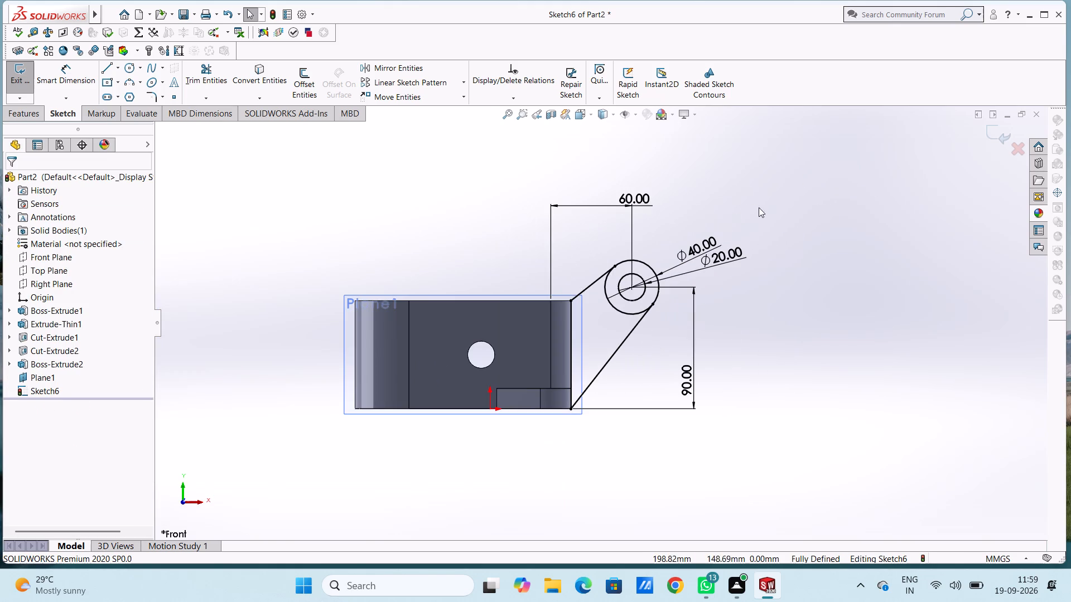
scroll(723, 177, up, 1)
middle_drag(723, 177, 706, 201)
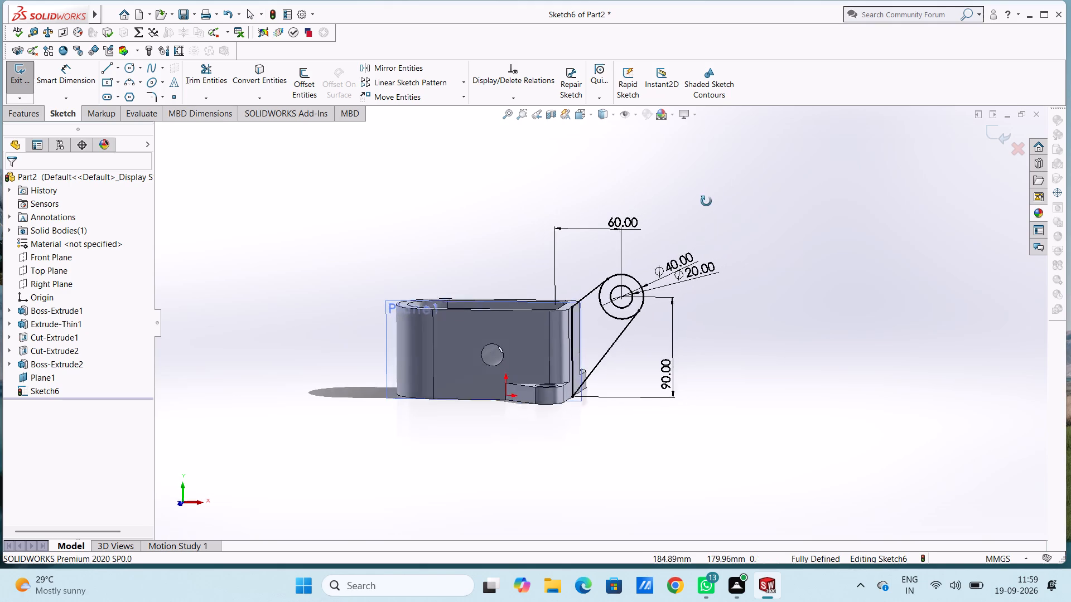
middle_drag(706, 201, 688, 253)
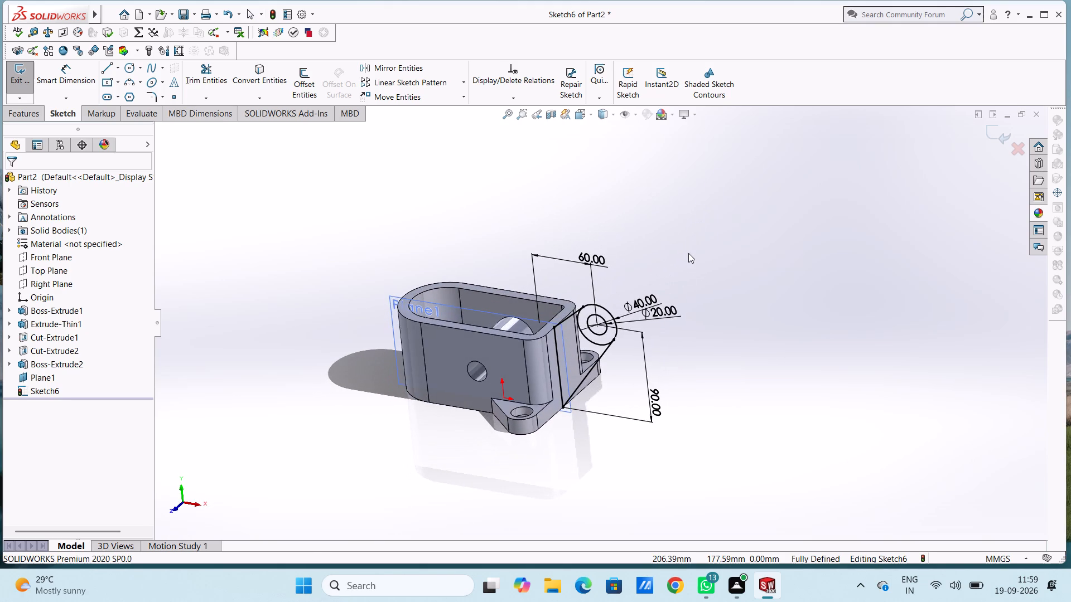
click(7, 111)
click(26, 76)
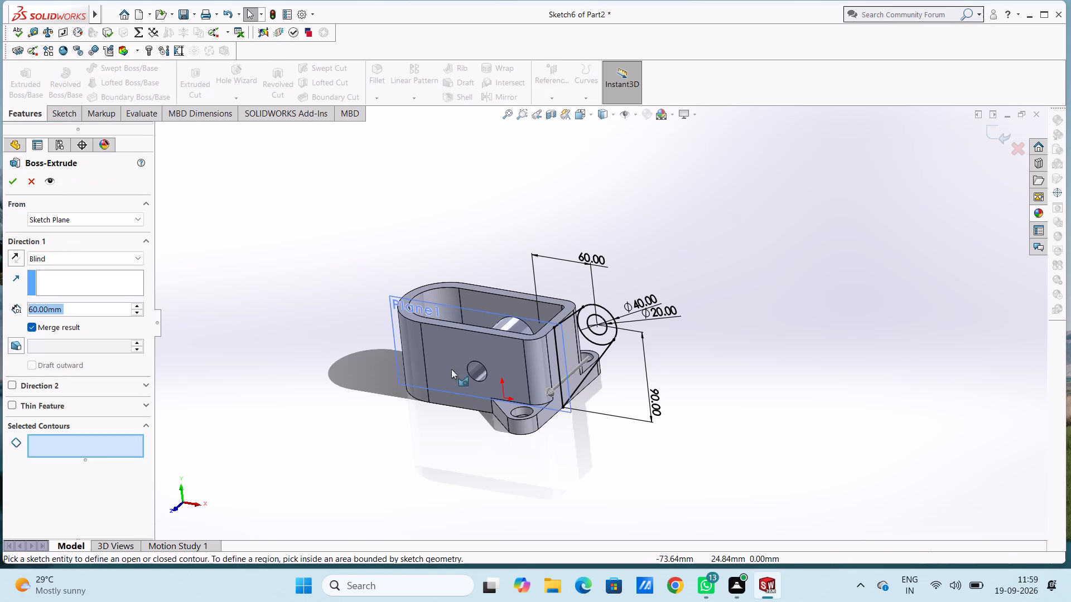
click(583, 346)
click(588, 310)
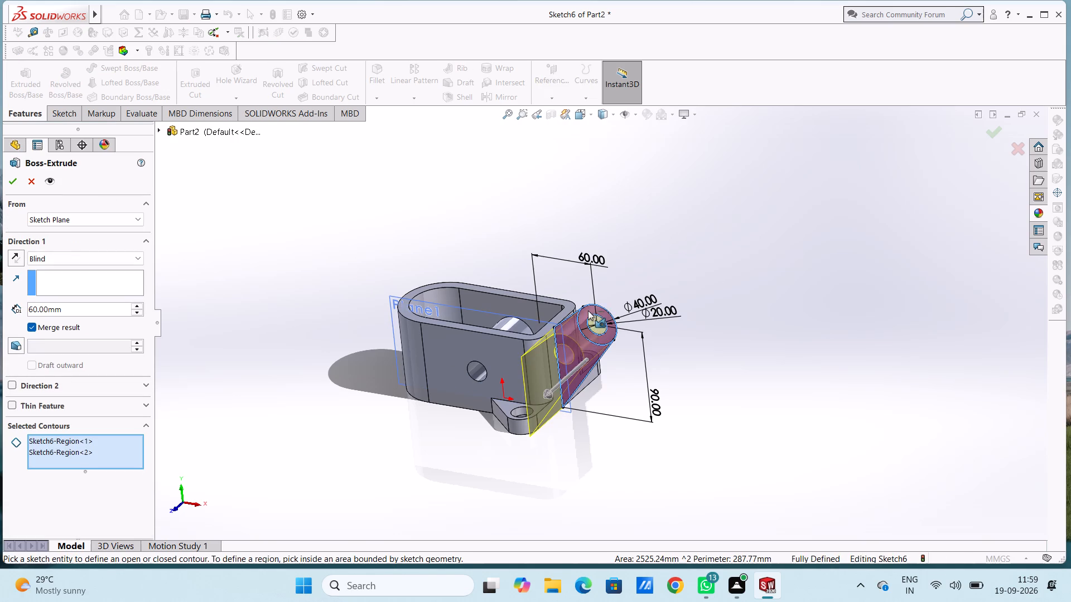
double_click(109, 307)
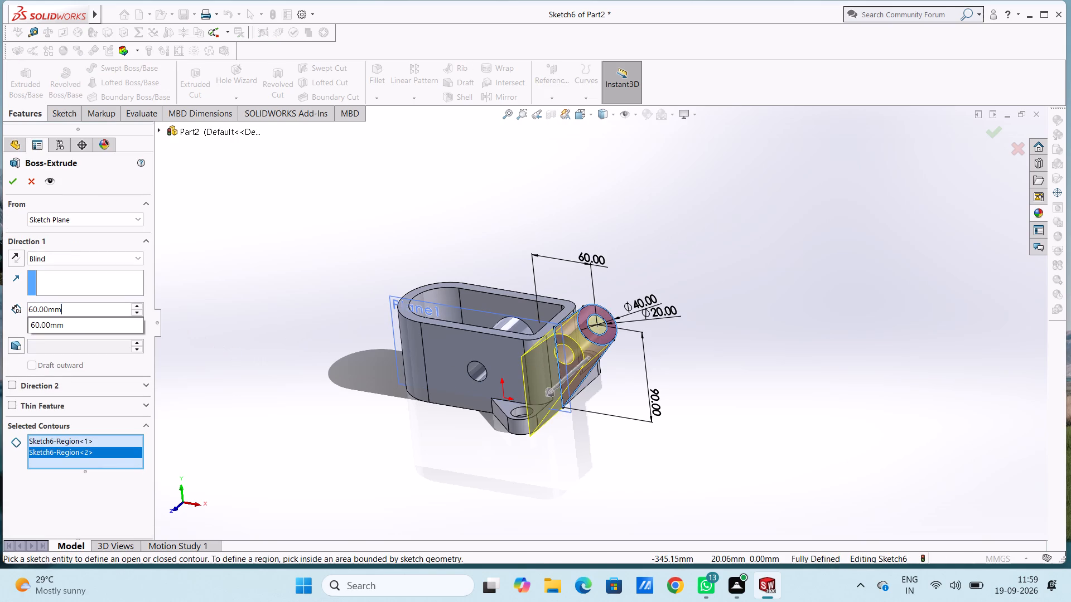
text(10)
key(Return)
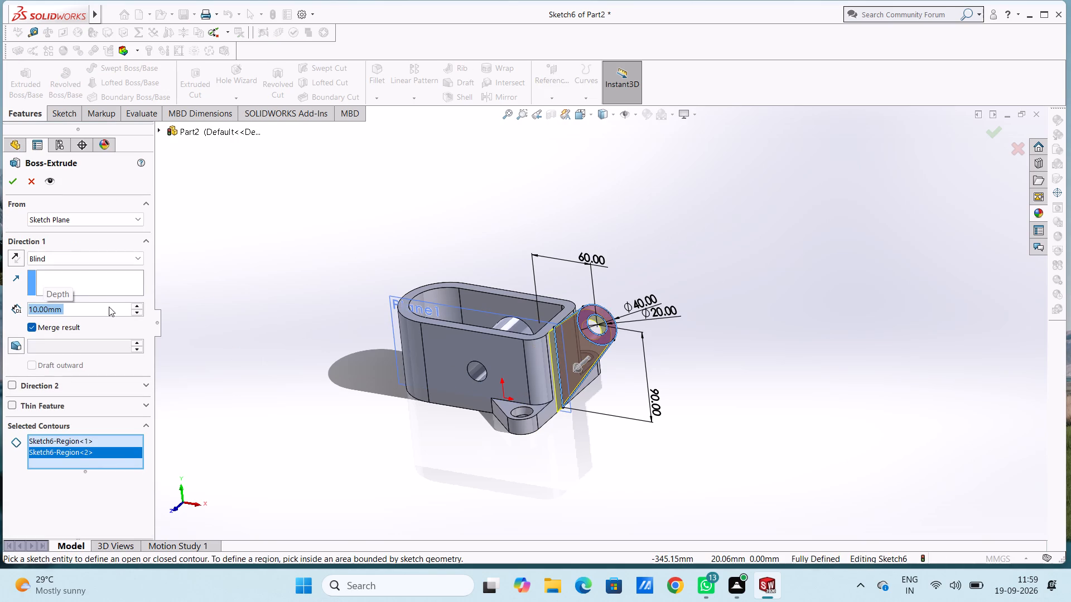
click(13, 181)
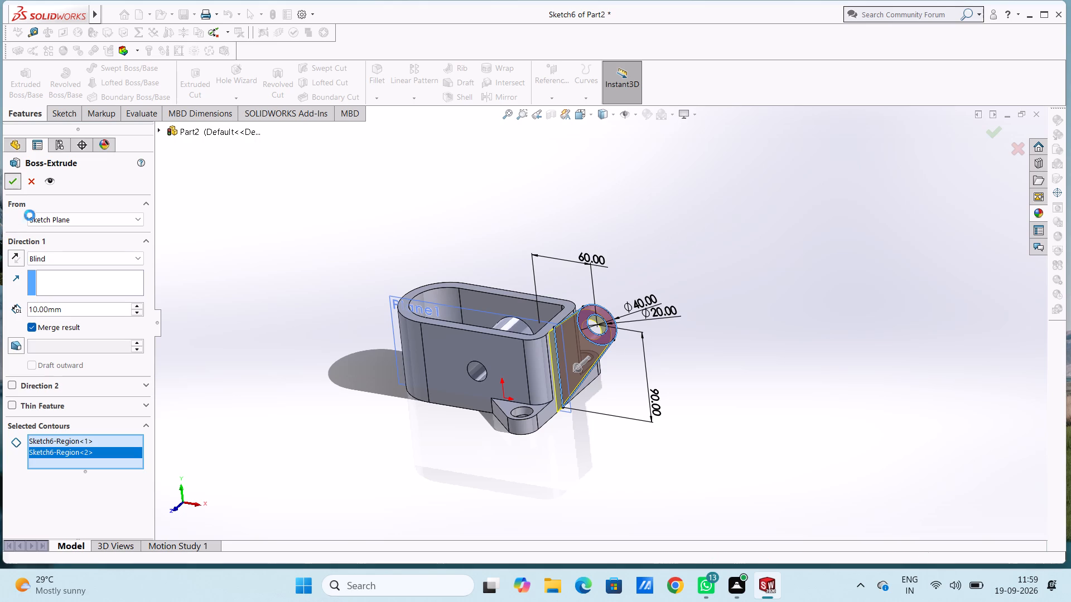
click(278, 259)
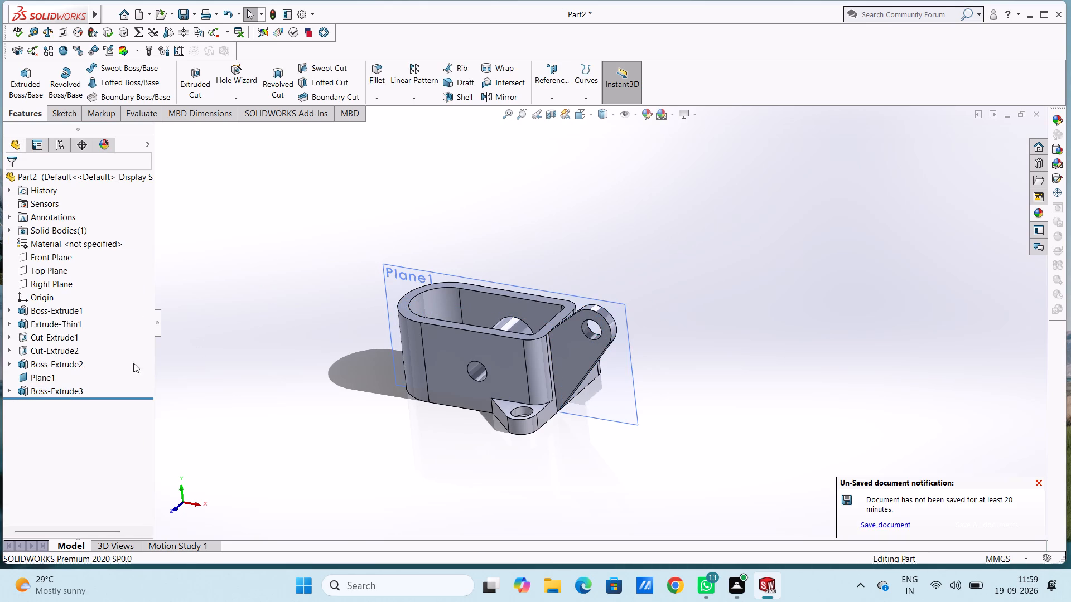
Hide Plane1.
click(46, 379)
click(74, 363)
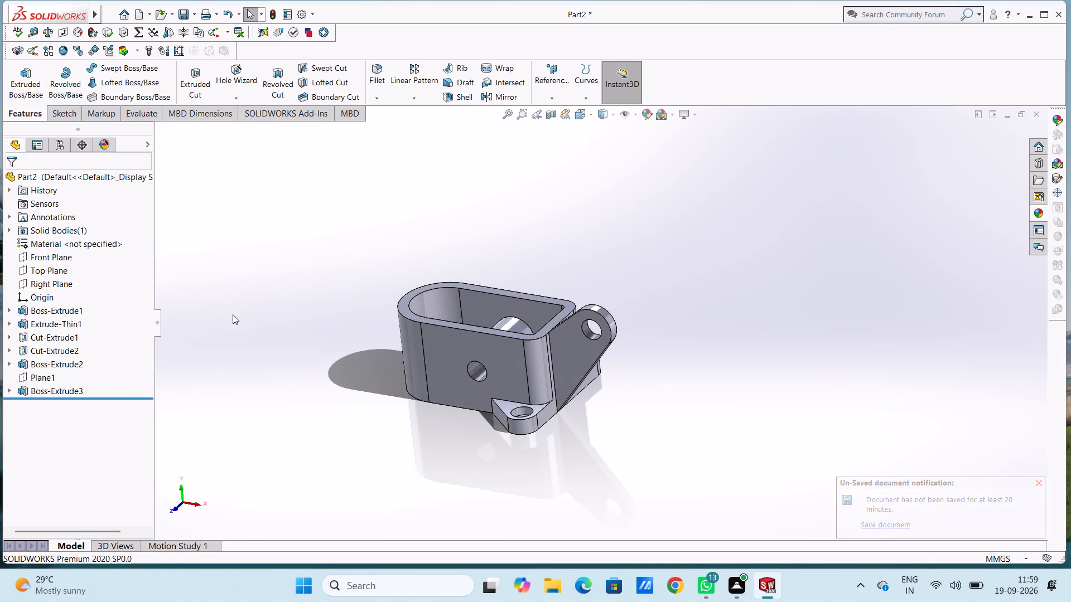
Start a sketch on the arm's front face and draw two circles centred on its hole, with radii 10 mm and 20 mm.
key(ctrl+1)
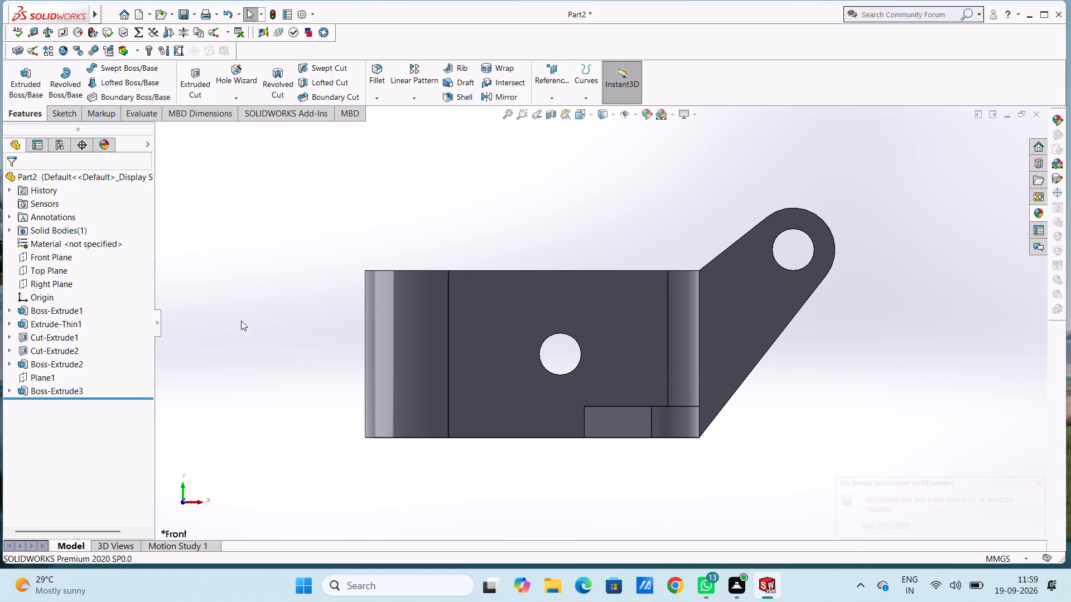
click(766, 285)
click(816, 253)
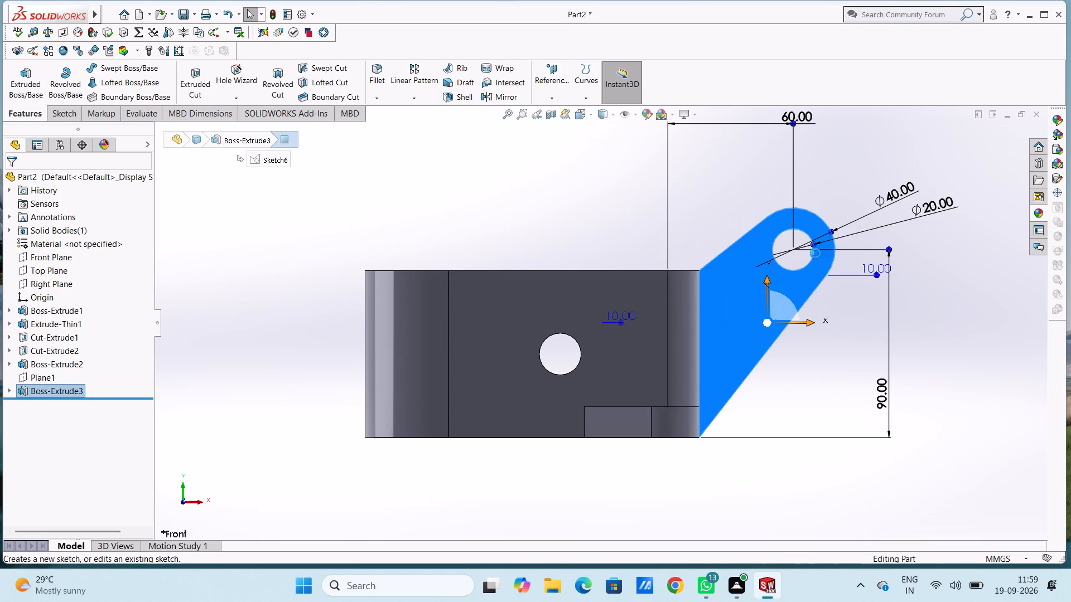
click(638, 197)
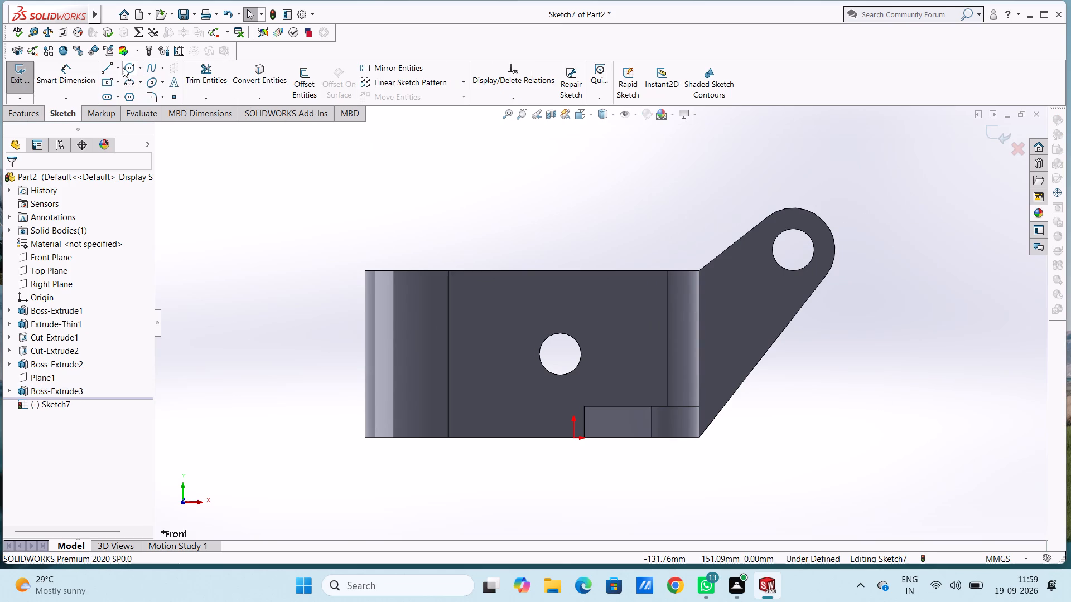
click(123, 67)
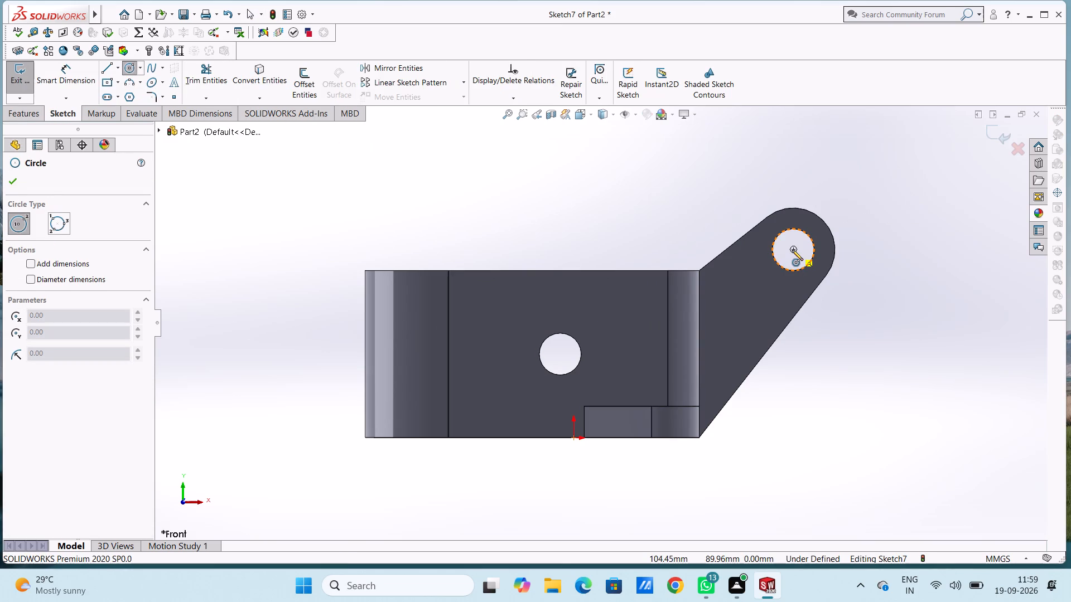
click(792, 250)
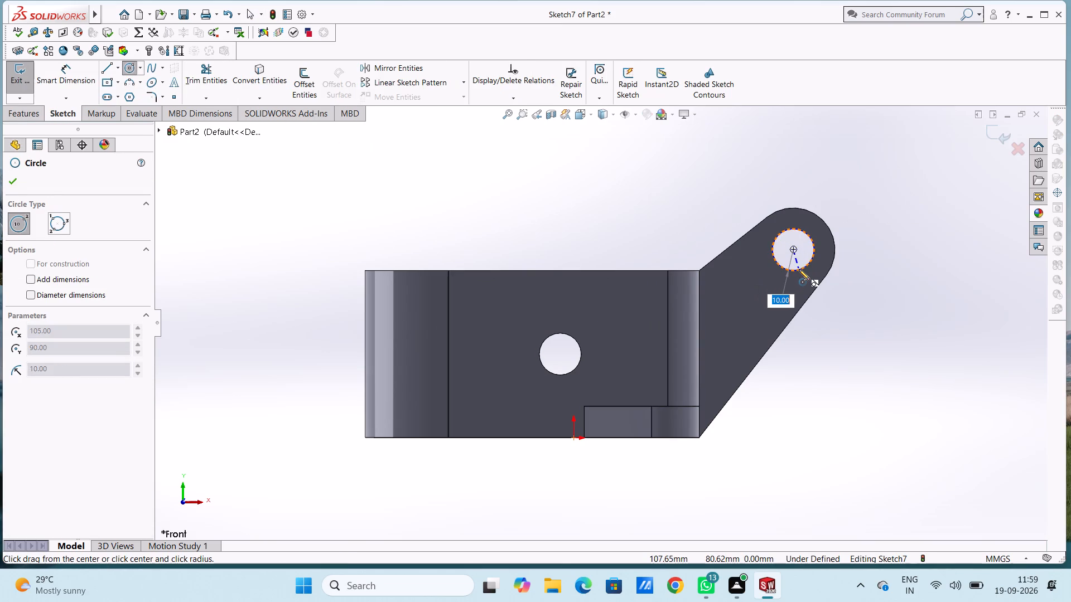
click(799, 269)
click(792, 248)
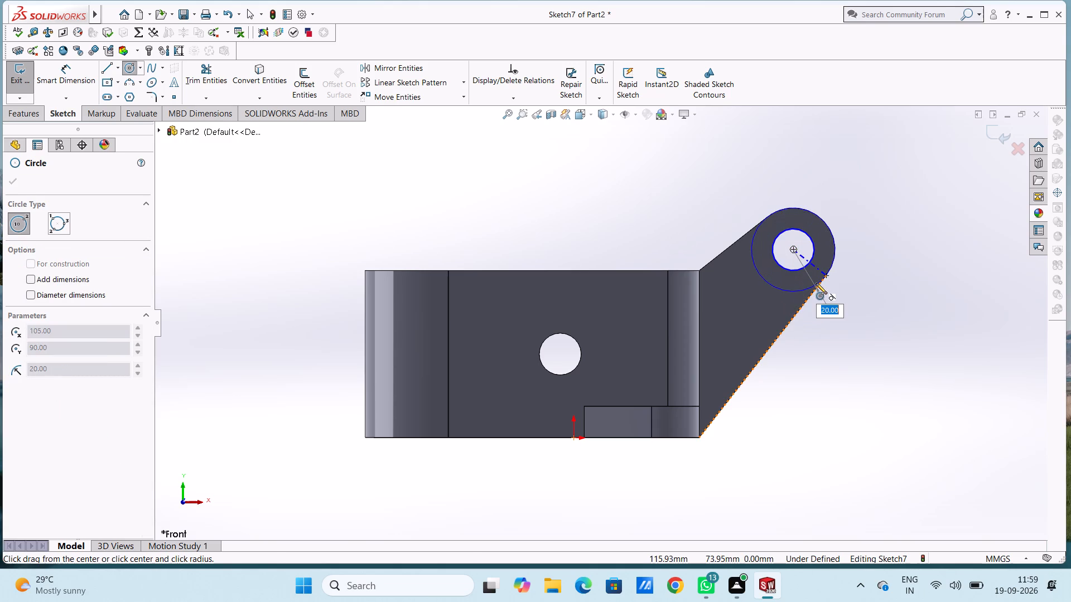
click(816, 283)
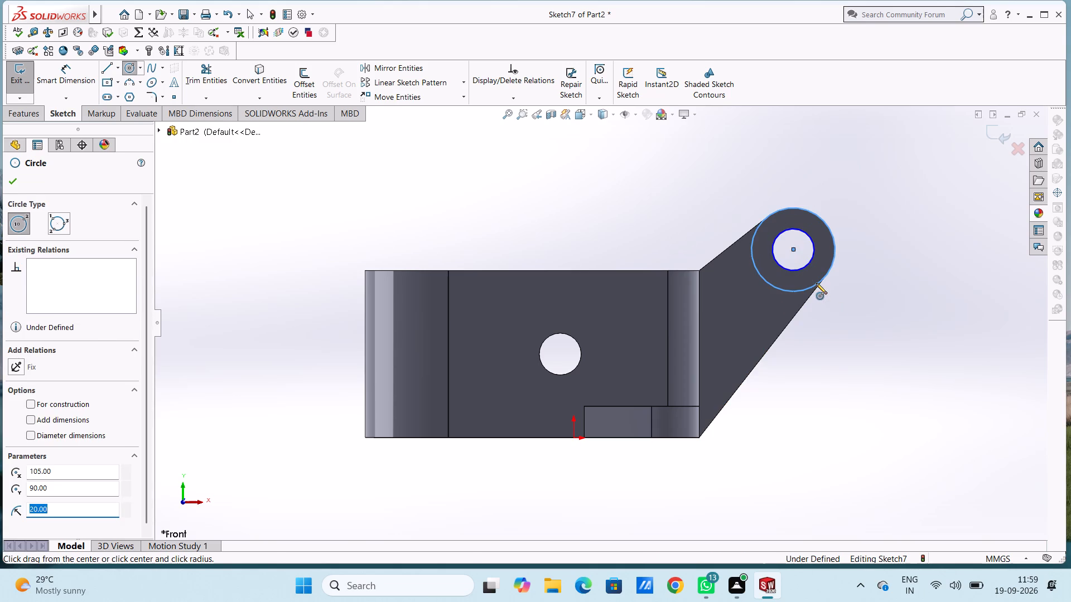
key(Escape)
key(Escape)
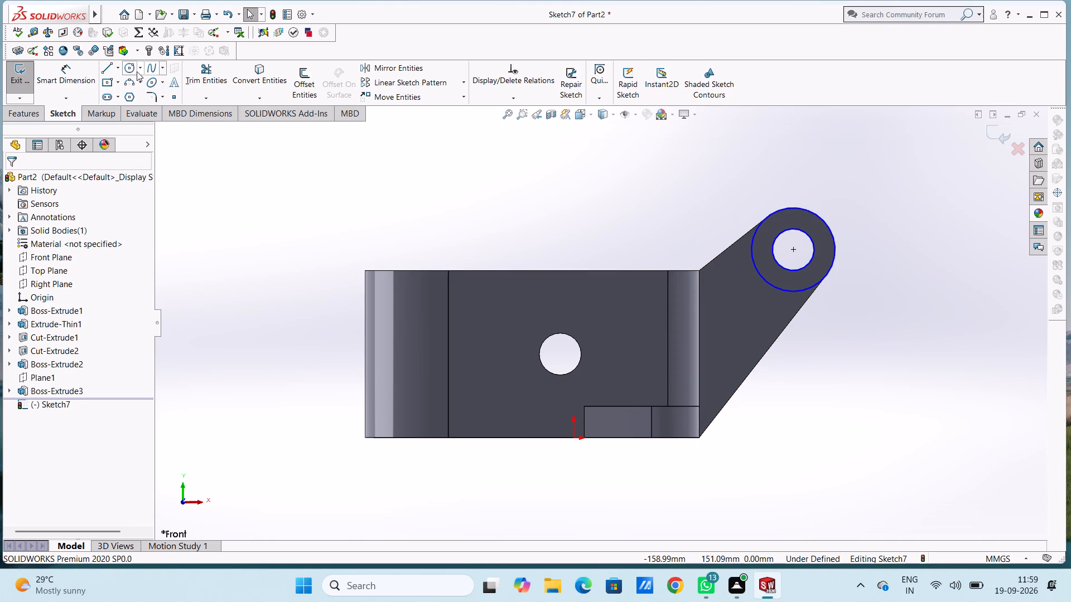
Dimension the outer circle's diameter as 40 mm and the inner circle's diameter as 20 mm.
click(51, 71)
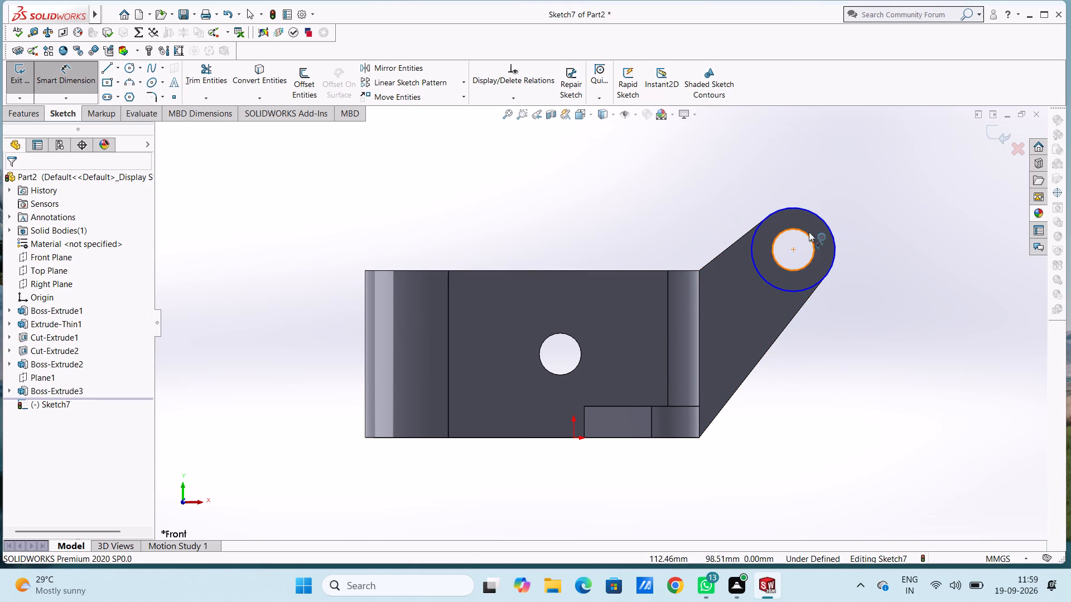
click(827, 224)
click(967, 181)
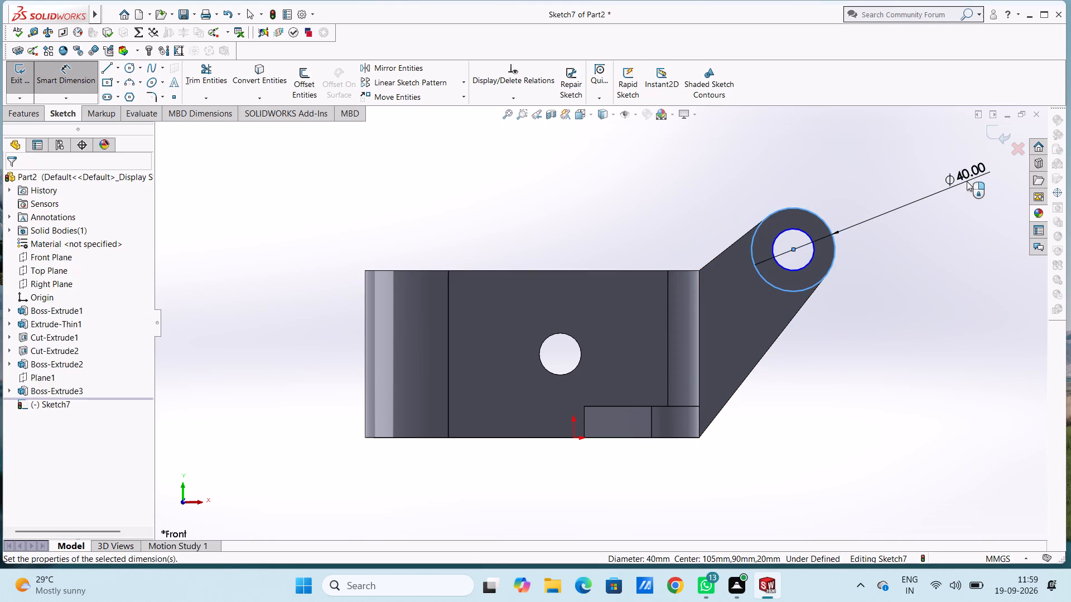
click(925, 163)
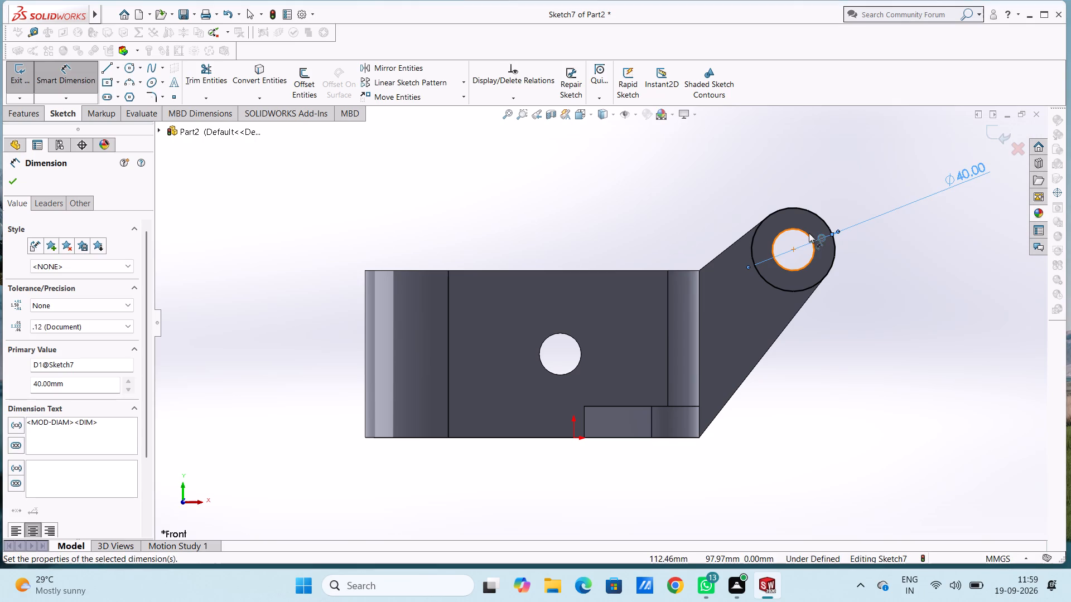
click(807, 232)
click(925, 147)
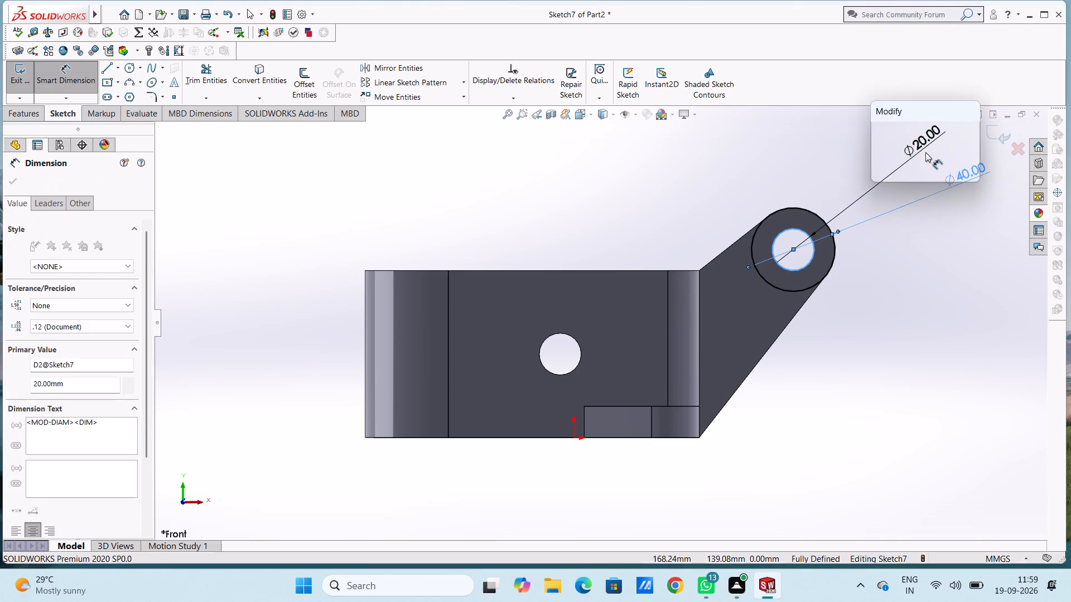
click(878, 130)
click(854, 153)
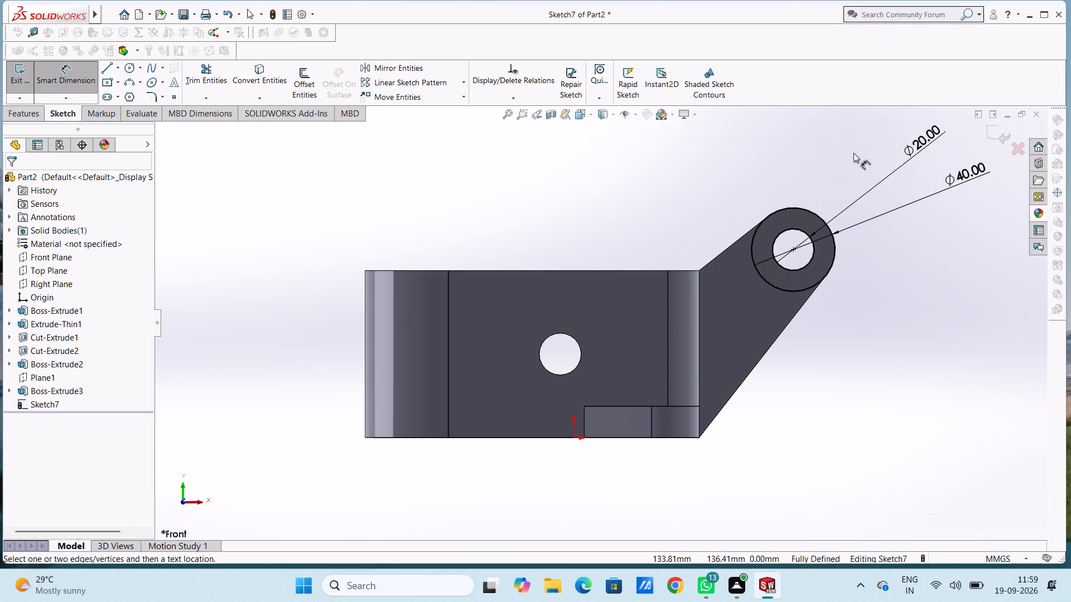
key(Escape)
key(Escape)
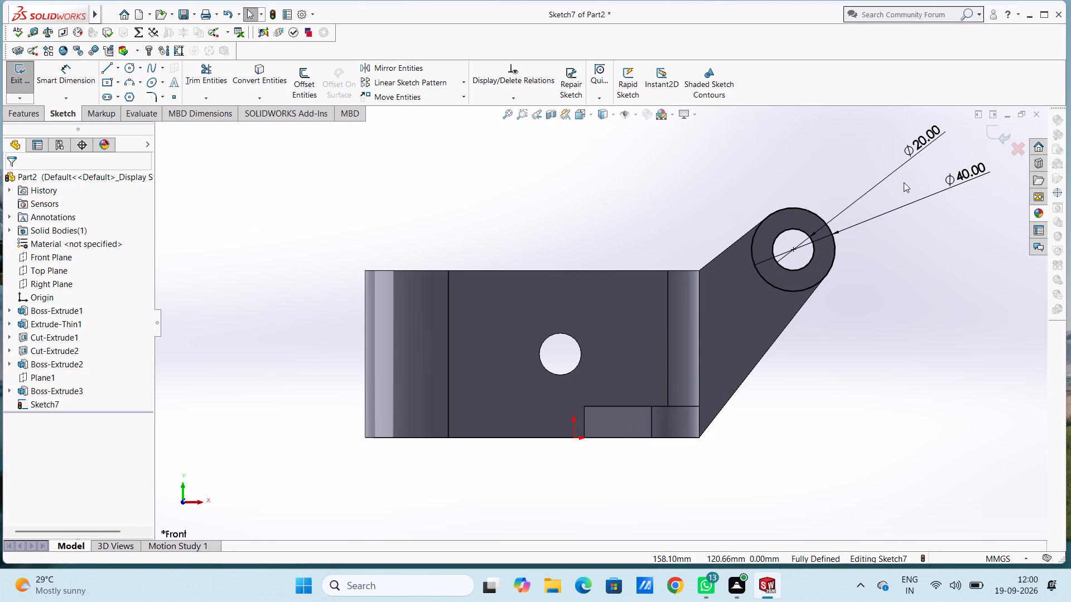
Extrude the ring between the two circles 5 mm outward from the arm's front face, merged with the body.
middle_drag(905, 175, 870, 241)
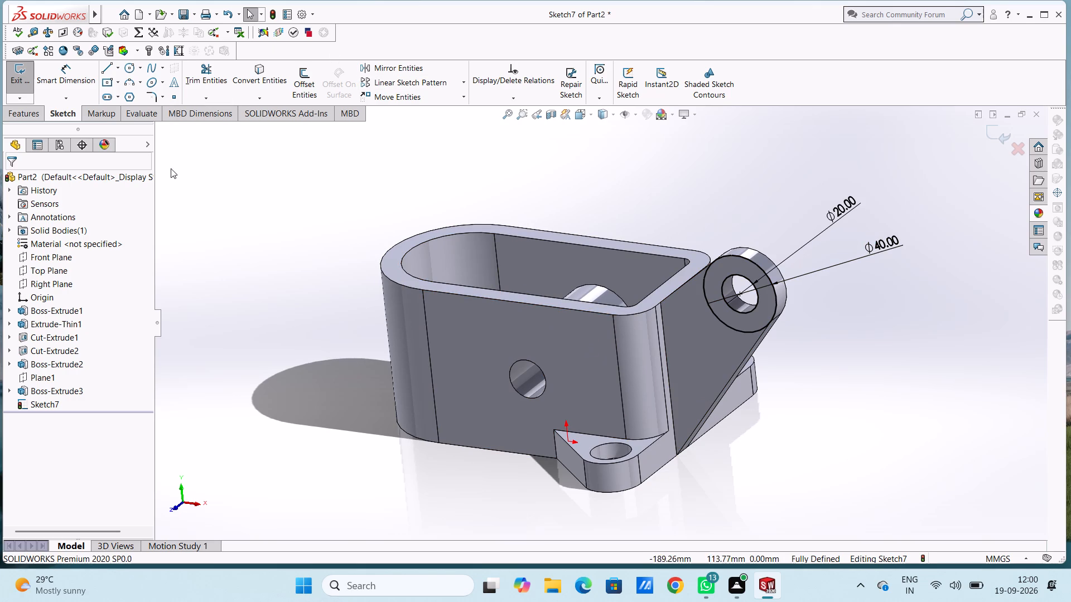
click(20, 117)
click(27, 81)
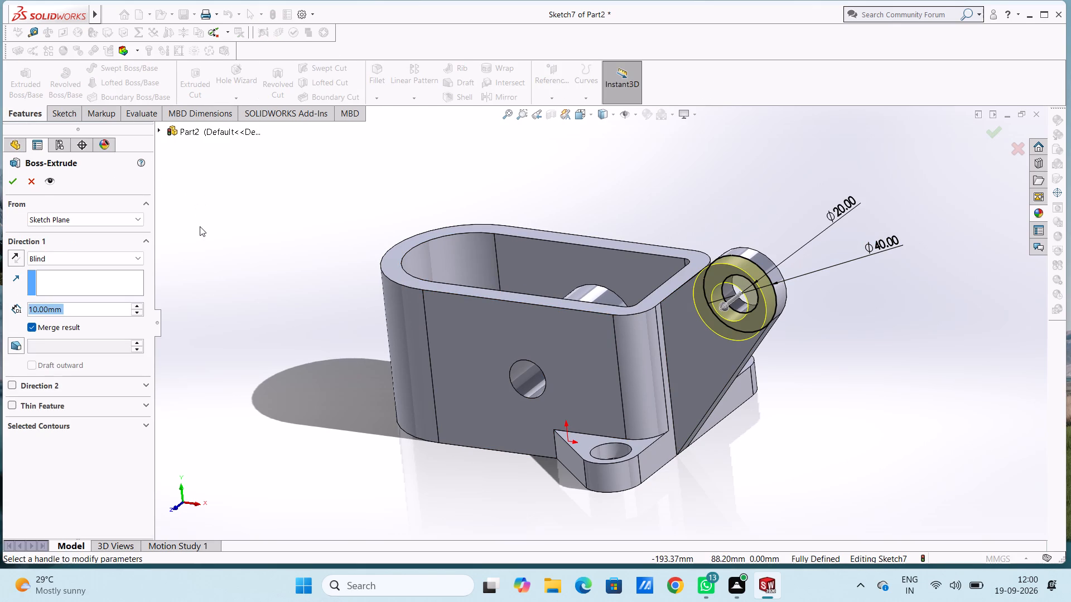
key(5)
key(Return)
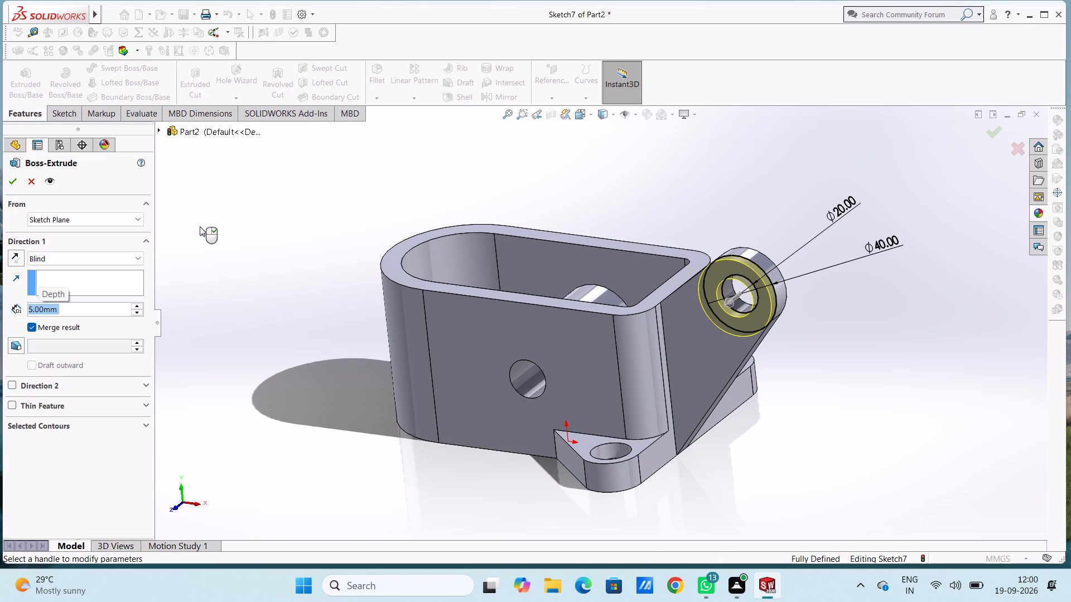
click(13, 182)
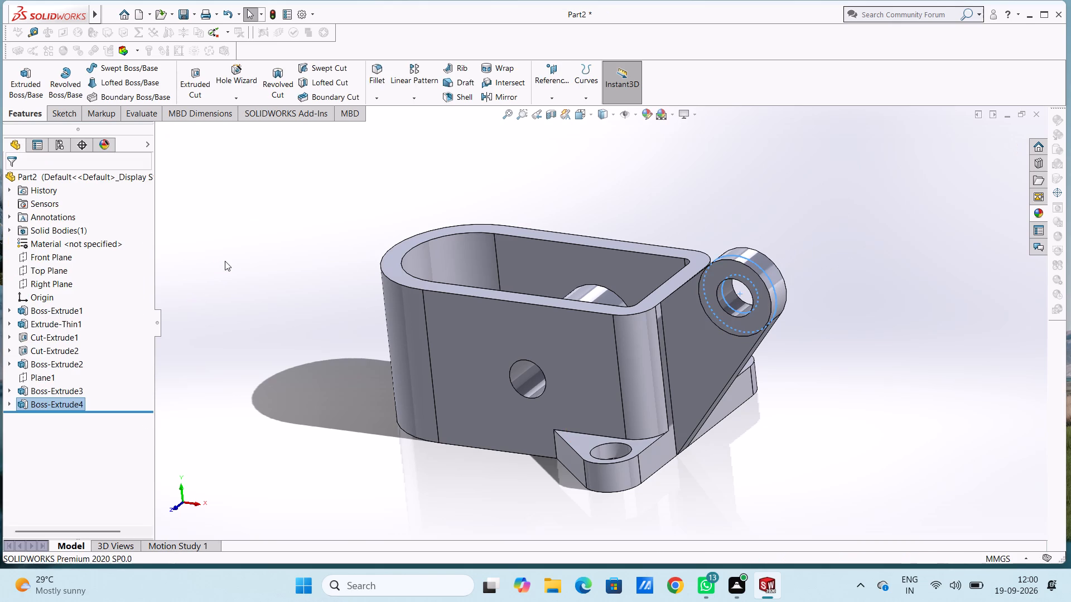
click(225, 261)
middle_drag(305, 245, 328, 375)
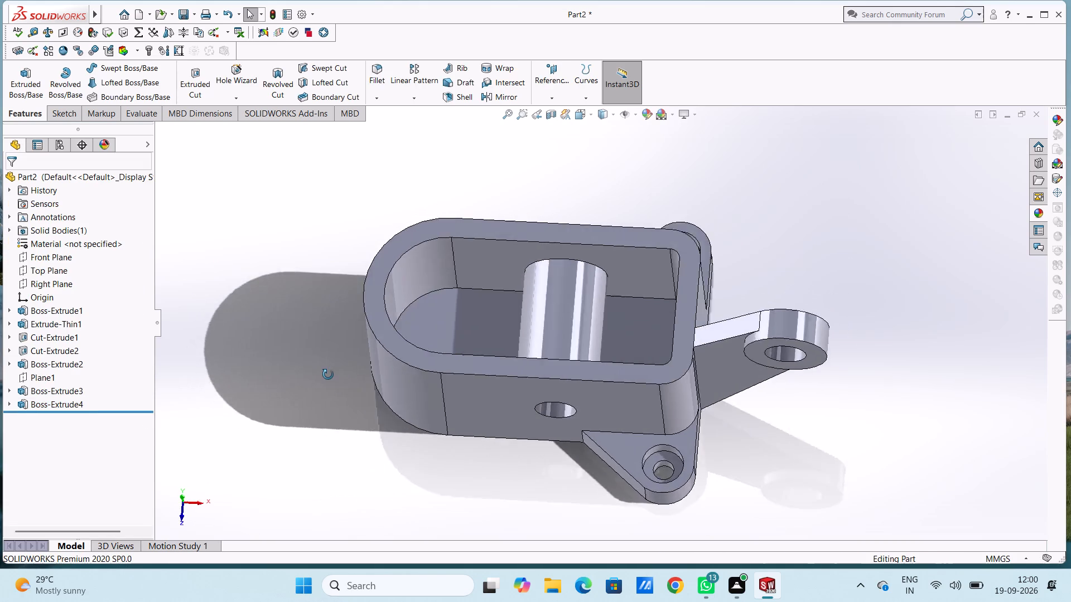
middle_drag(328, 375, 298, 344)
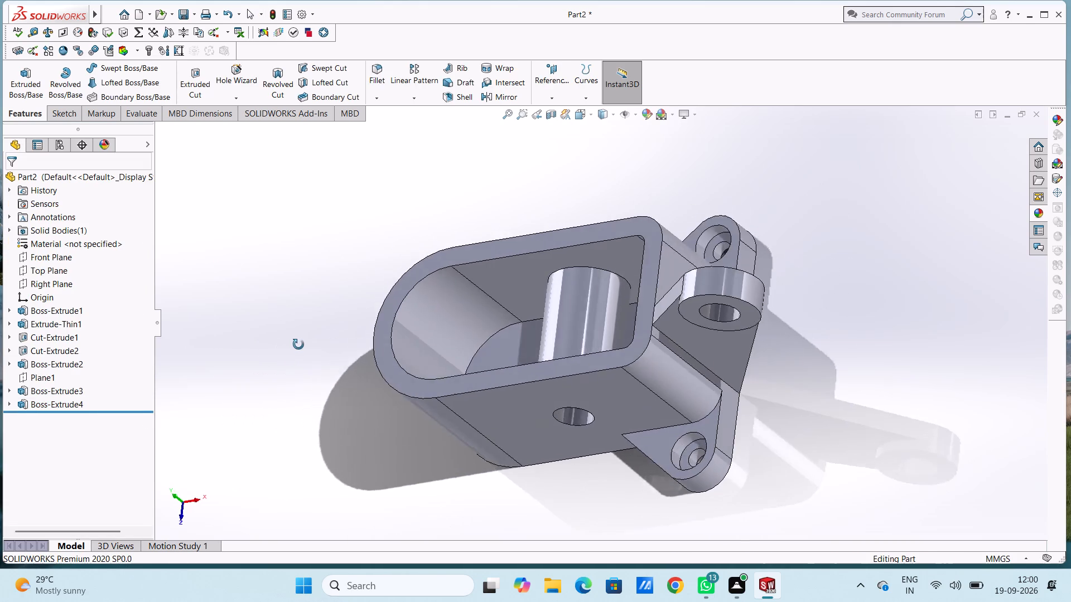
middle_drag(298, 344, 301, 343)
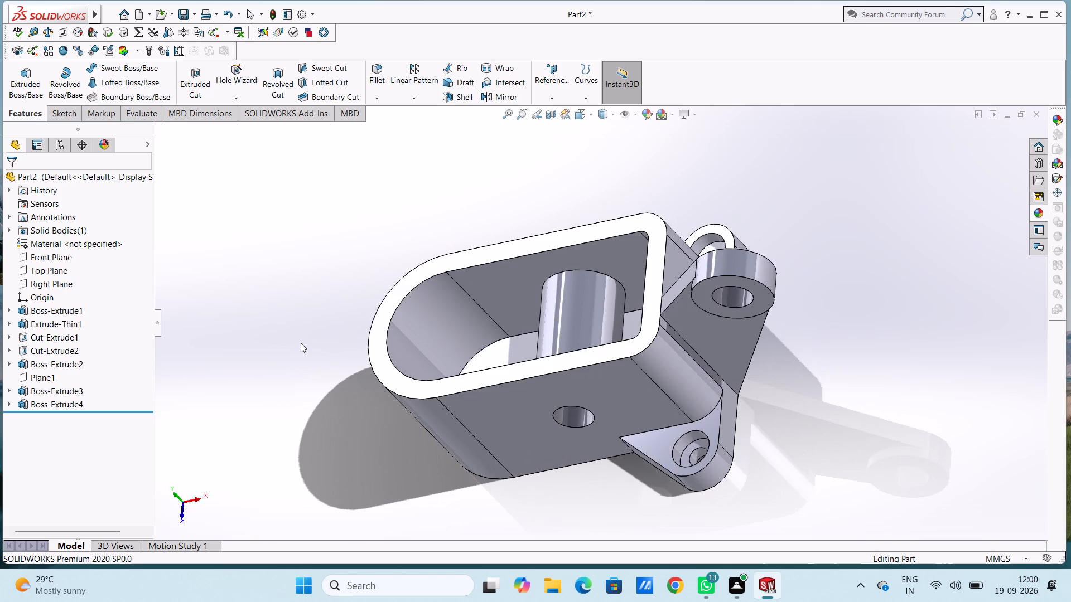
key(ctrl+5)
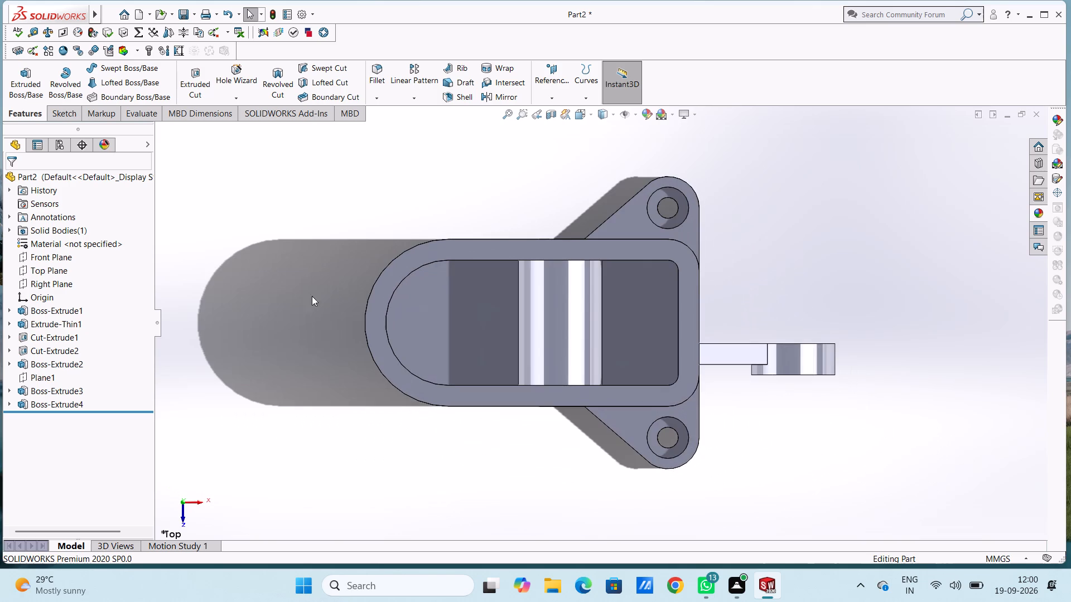
Create a reference plane offset 10 mm from the Front Plane, with the offset flipped to the back side.
click(555, 74)
click(556, 108)
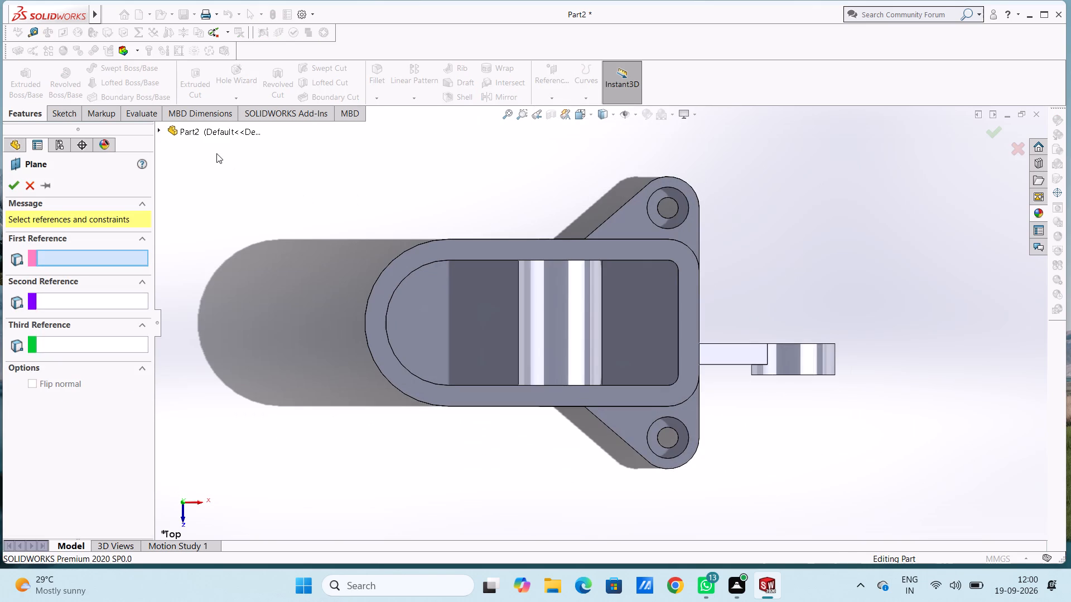
click(210, 133)
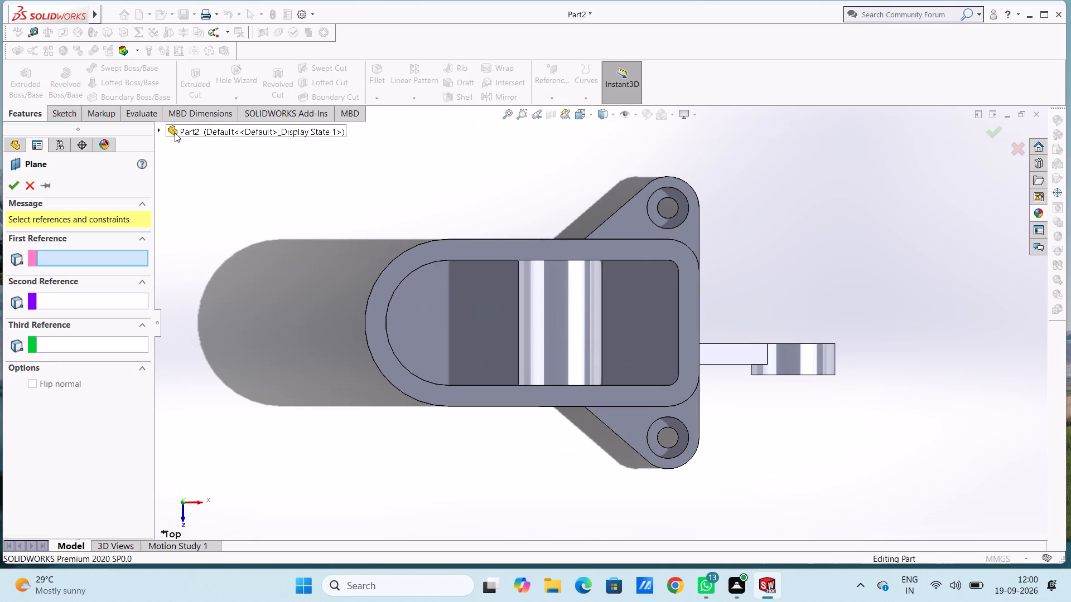
click(173, 129)
click(157, 128)
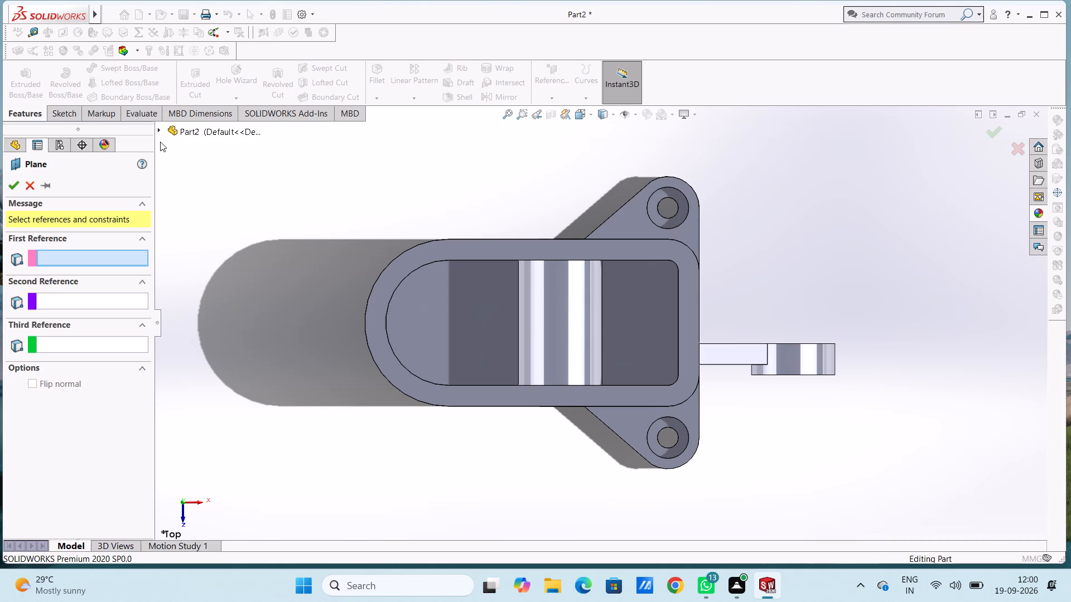
click(159, 129)
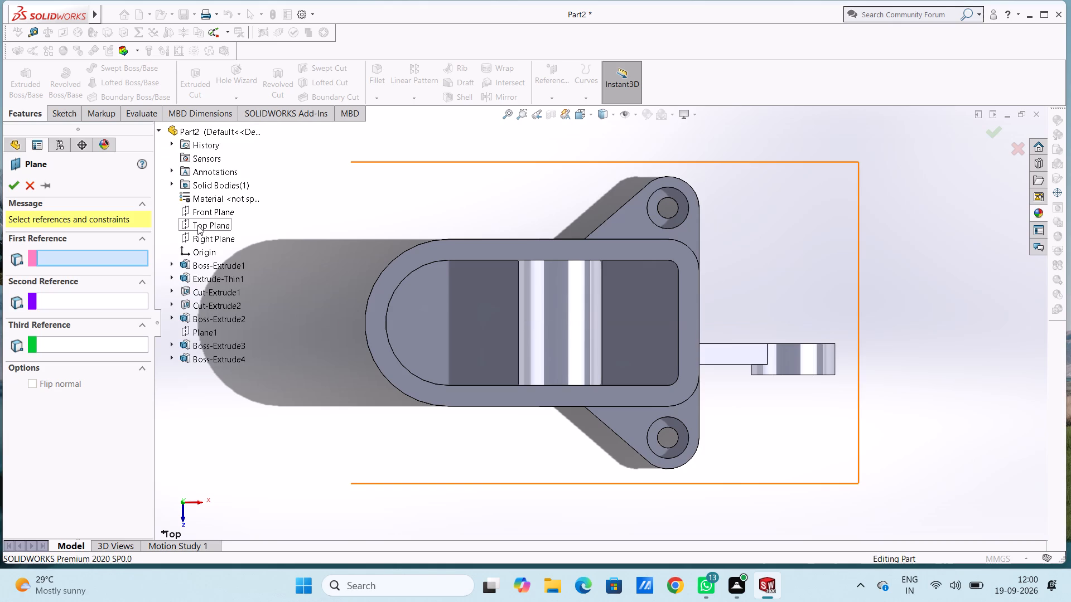
click(201, 211)
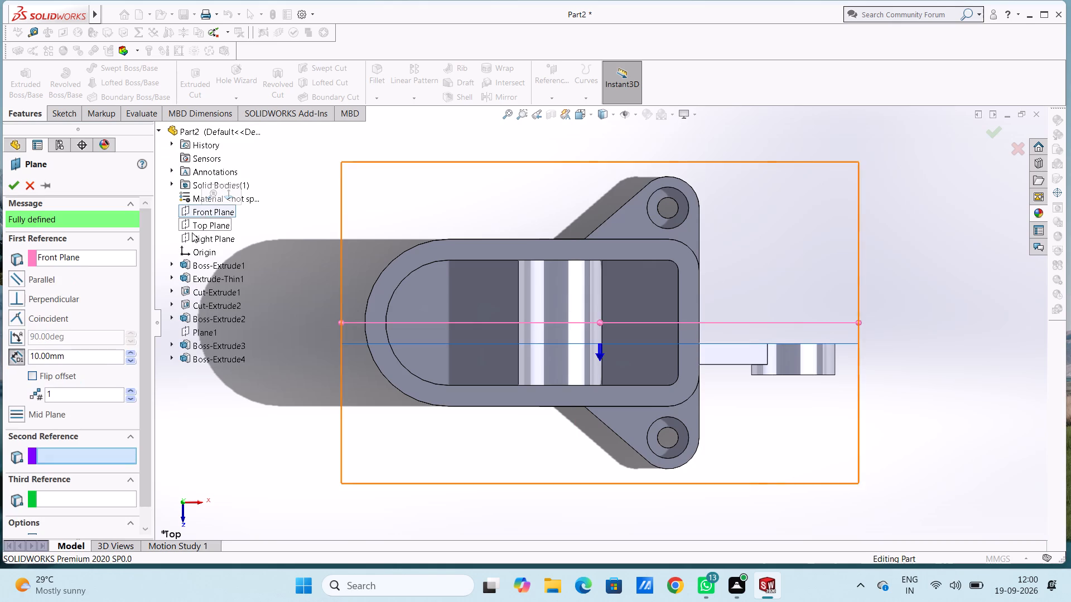
click(31, 376)
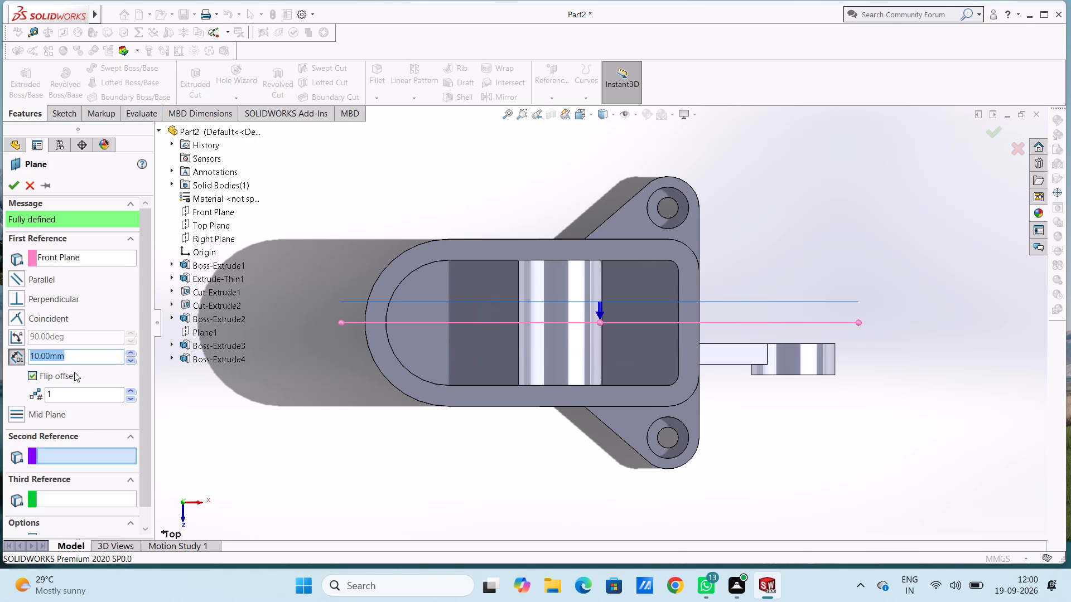
click(15, 188)
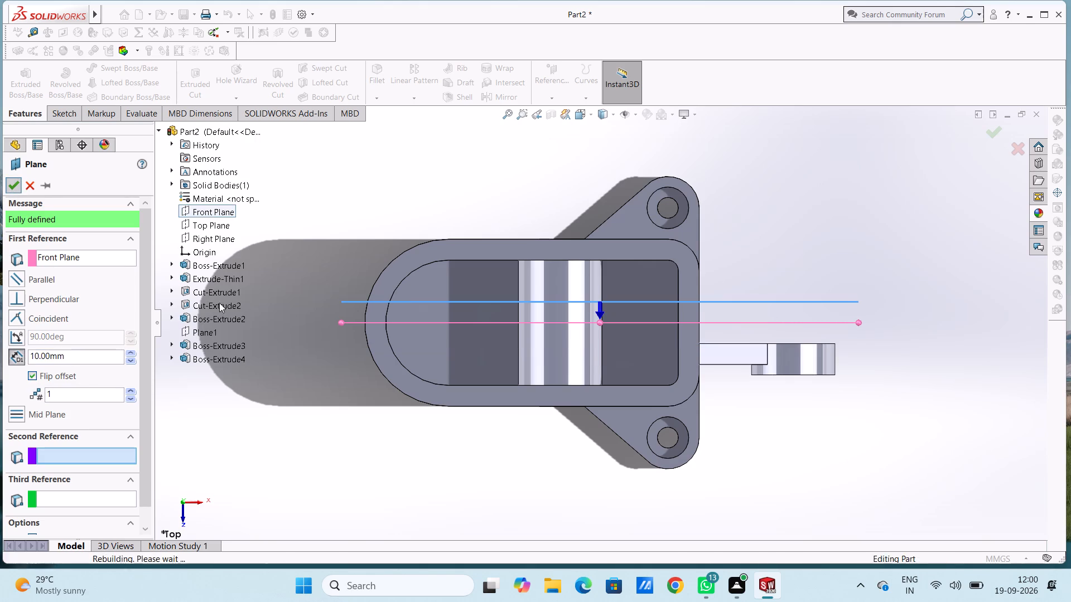
click(334, 259)
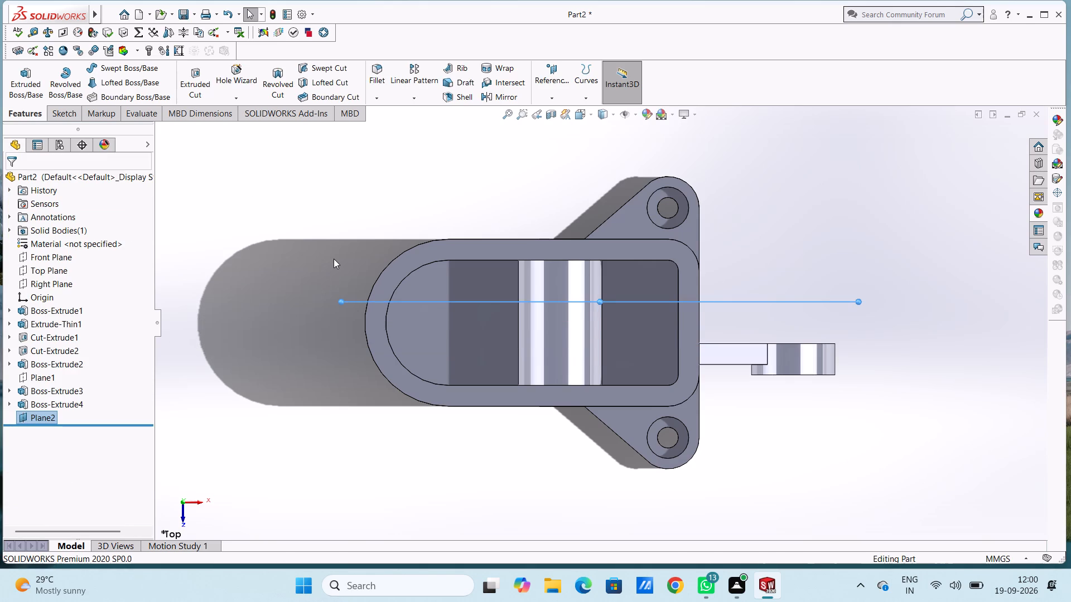
Start a sketch on the new offset plane and draw two circles centred on the arm's hole, with radii 10 mm and 20 mm.
key(ctrl+2)
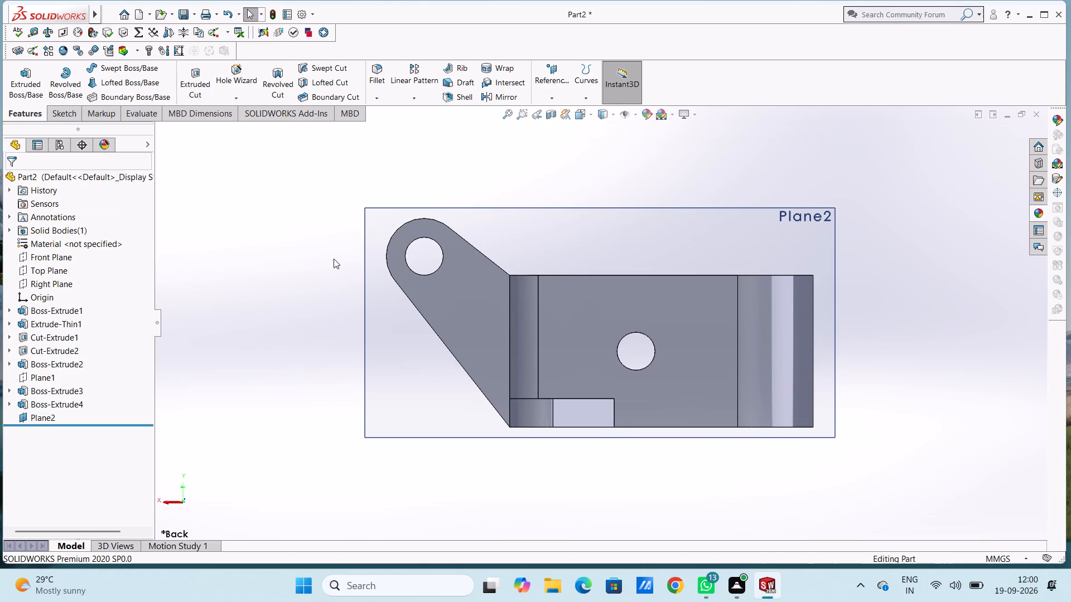
click(398, 356)
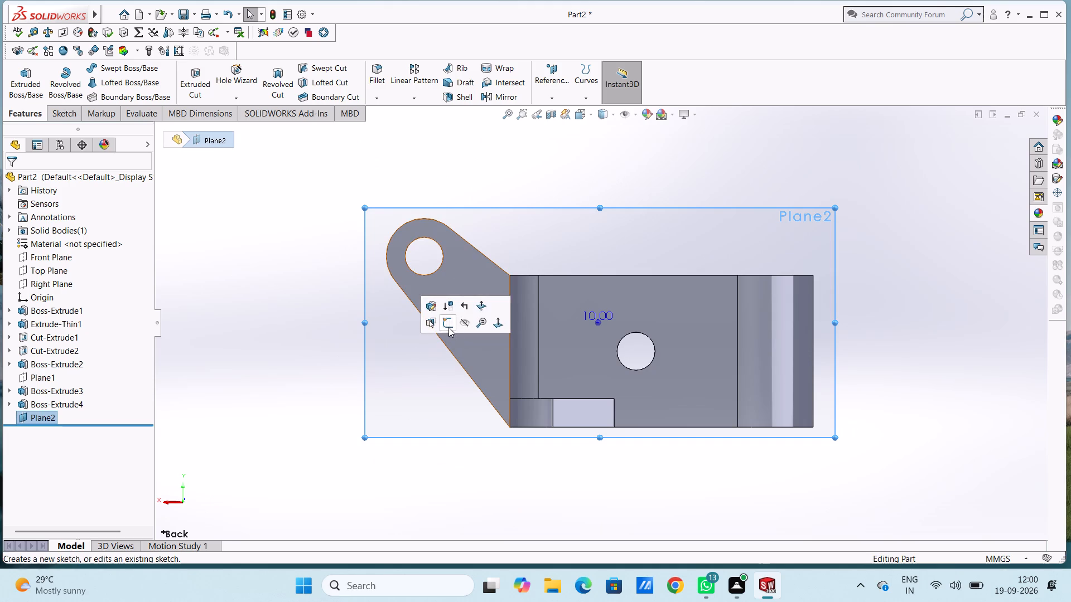
click(448, 327)
click(287, 293)
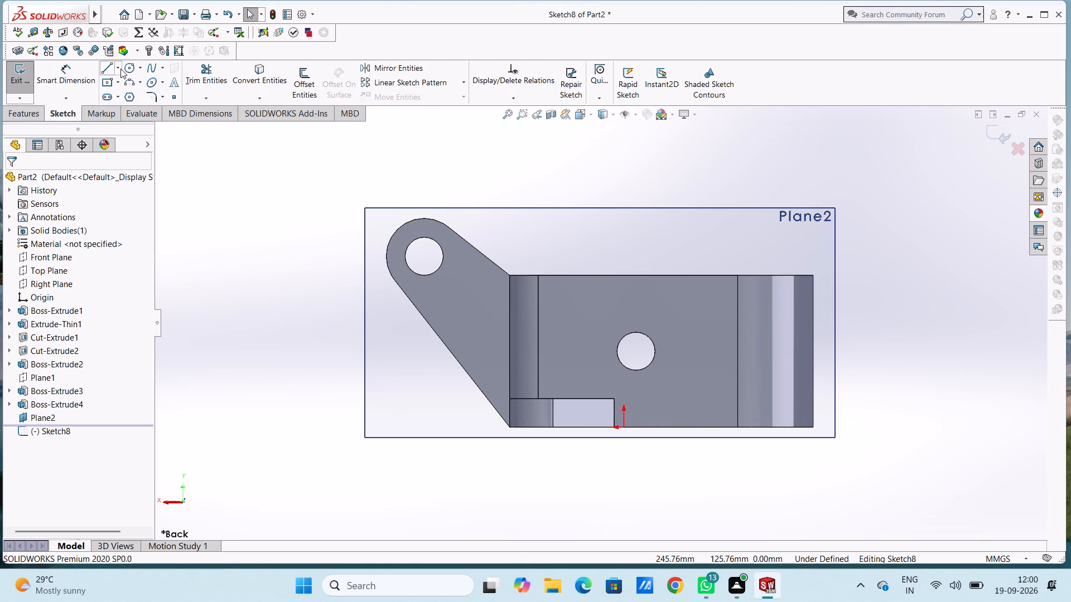
click(126, 69)
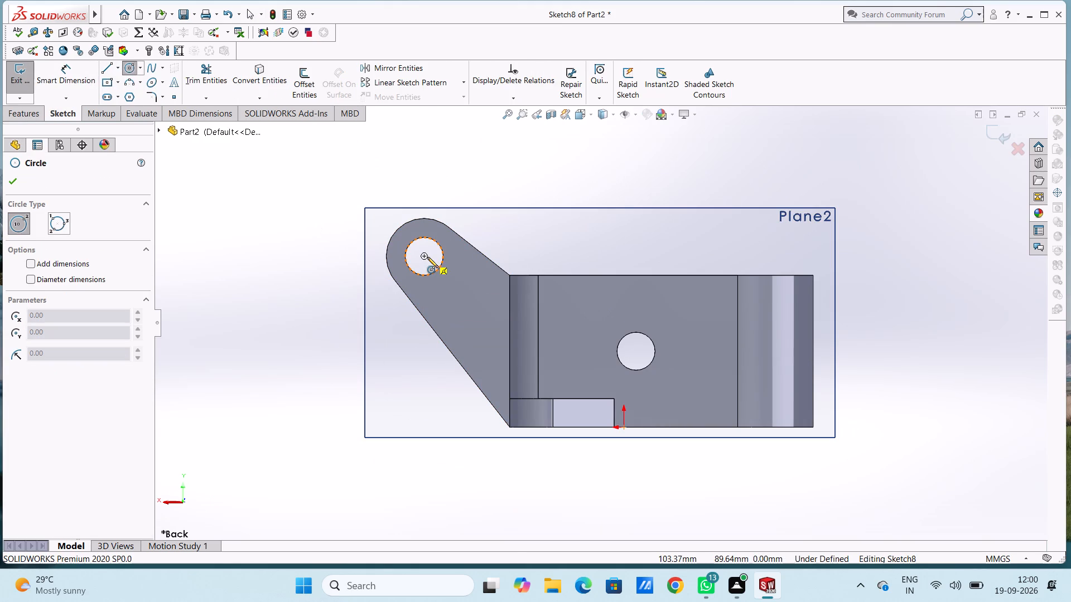
click(425, 255)
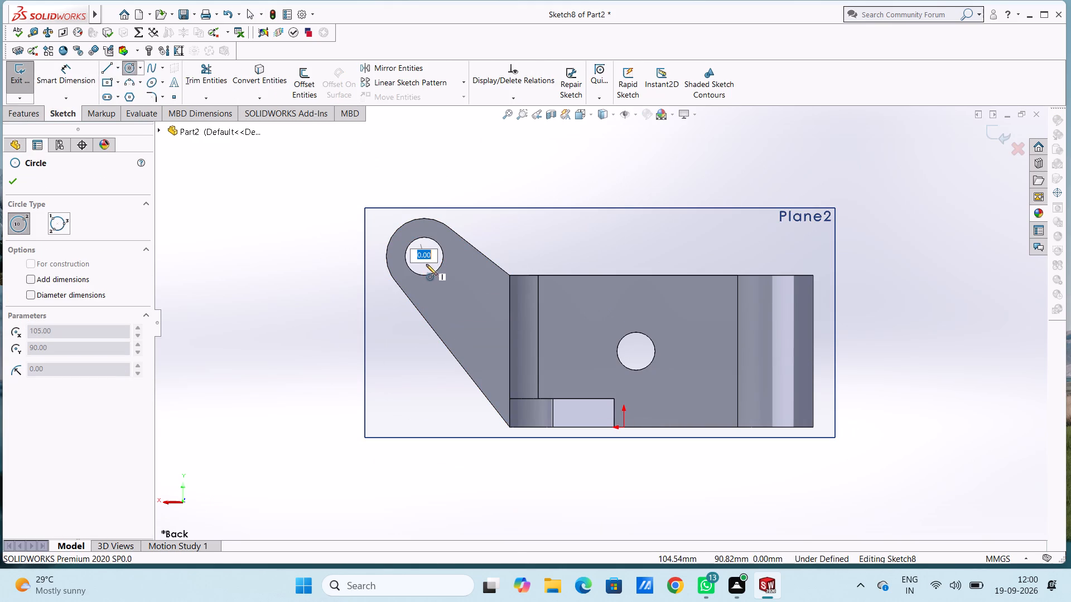
text(10)
key(Return)
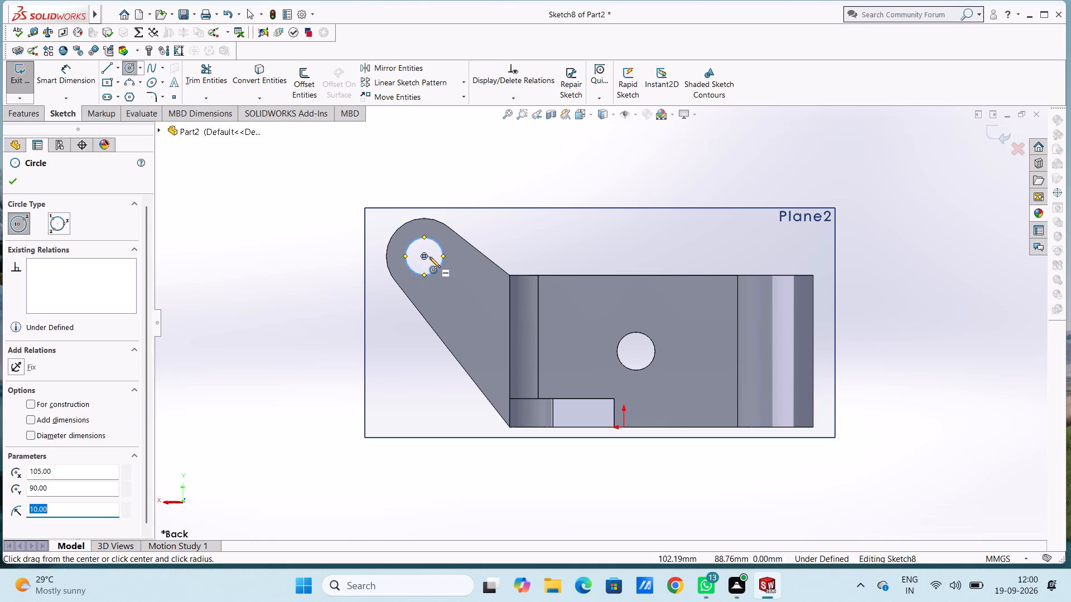
click(423, 255)
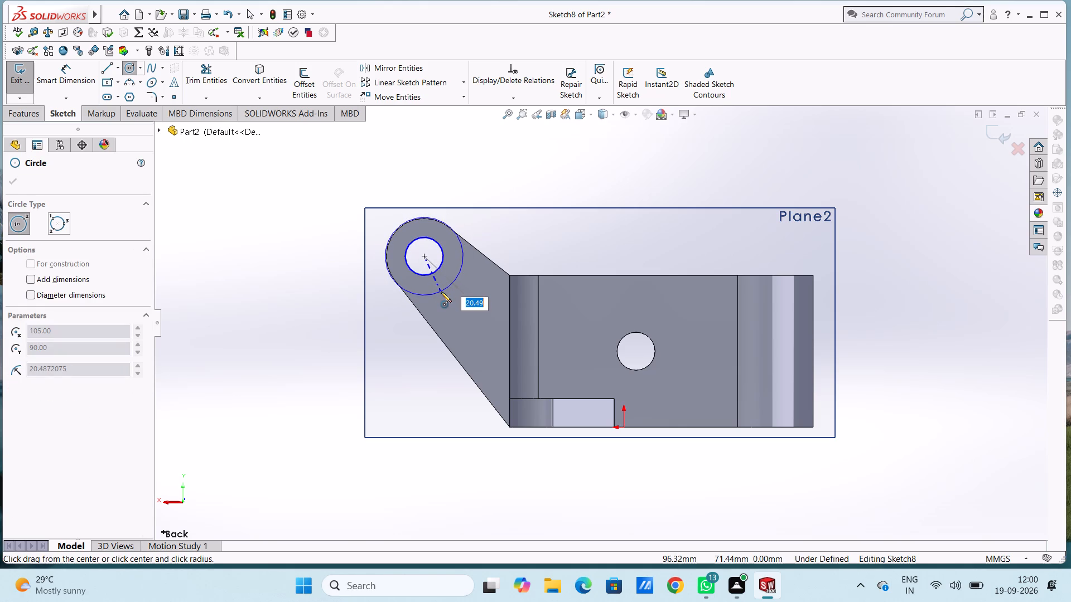
text(20)
key(Return)
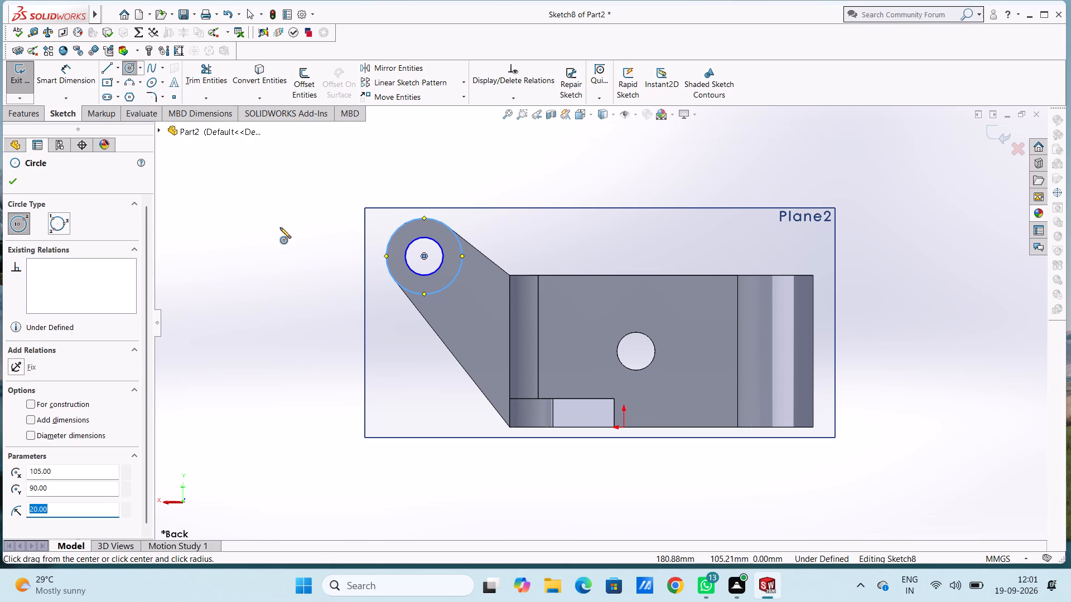
key(Escape)
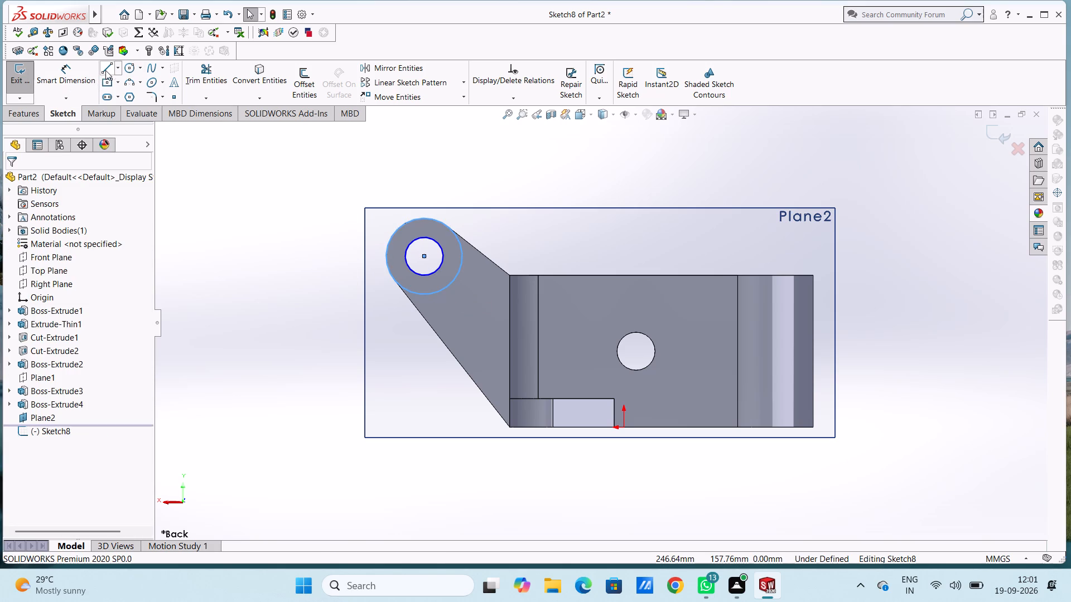
Draw three connected lines tracing the arm outline from the outer circle's upper side, down the 80 mm wall edge, and back to its lower side.
click(105, 70)
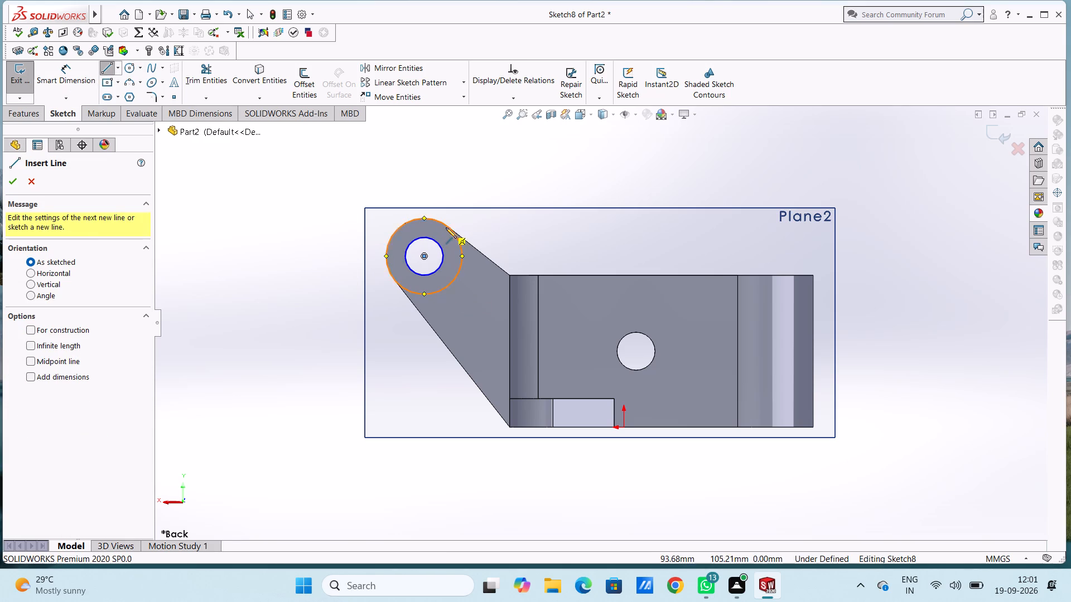
click(450, 226)
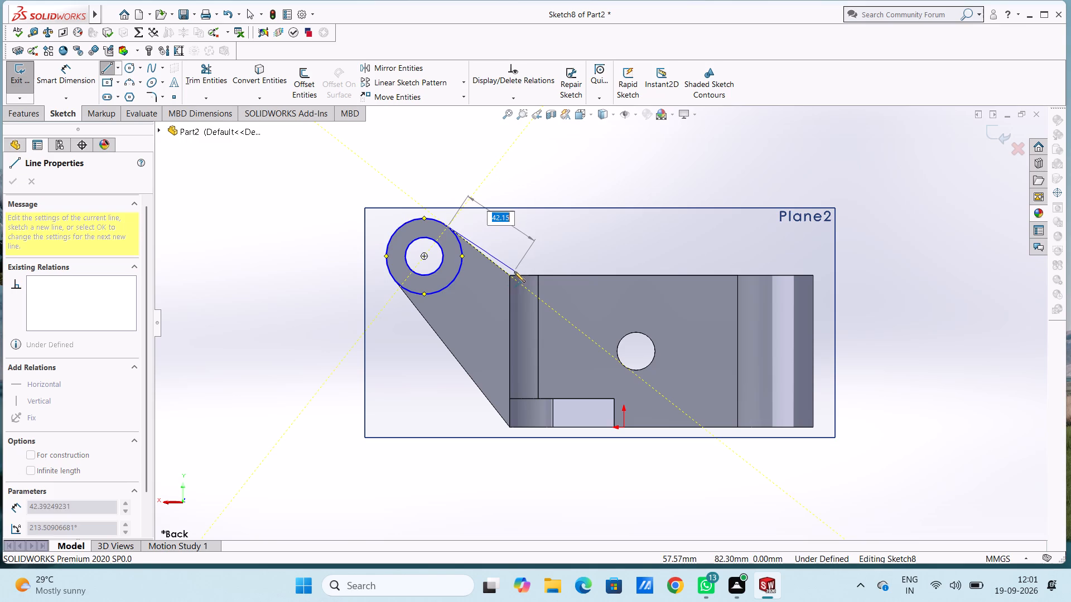
click(509, 276)
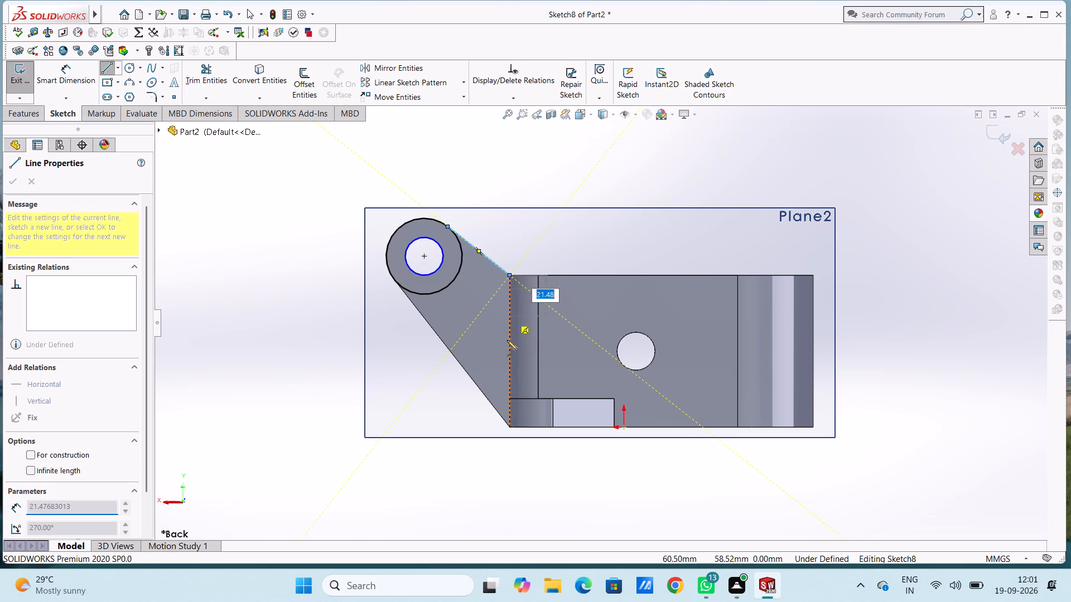
click(510, 428)
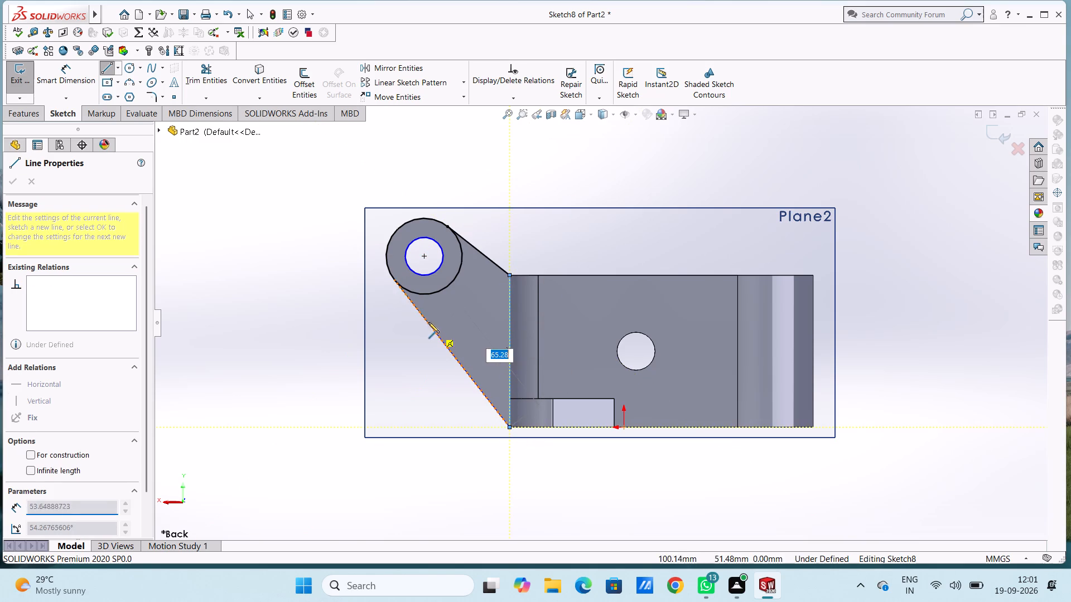
click(394, 281)
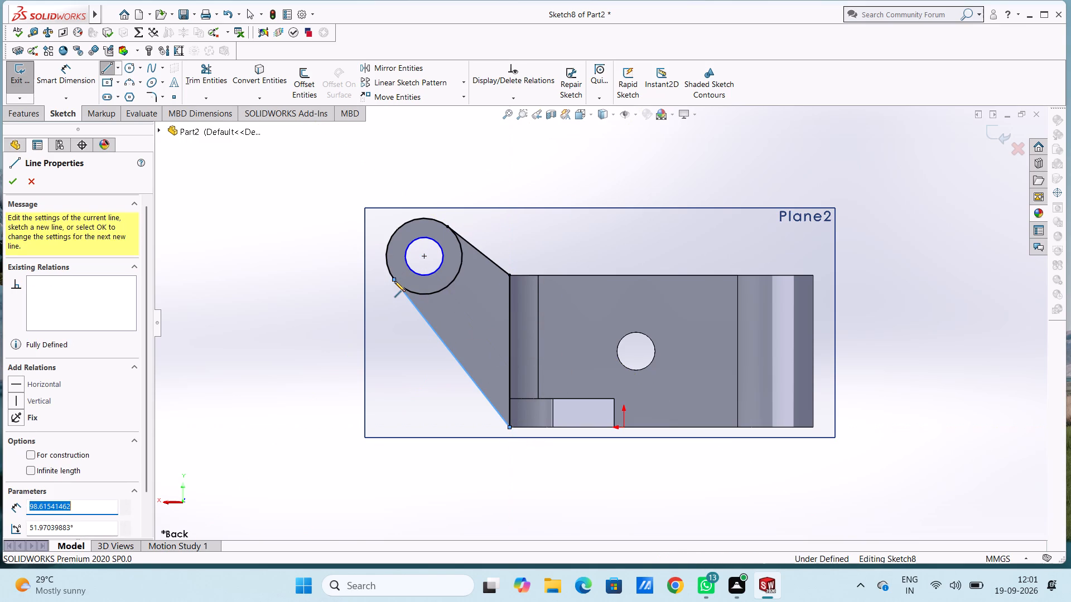
key(Escape)
key(Escape)
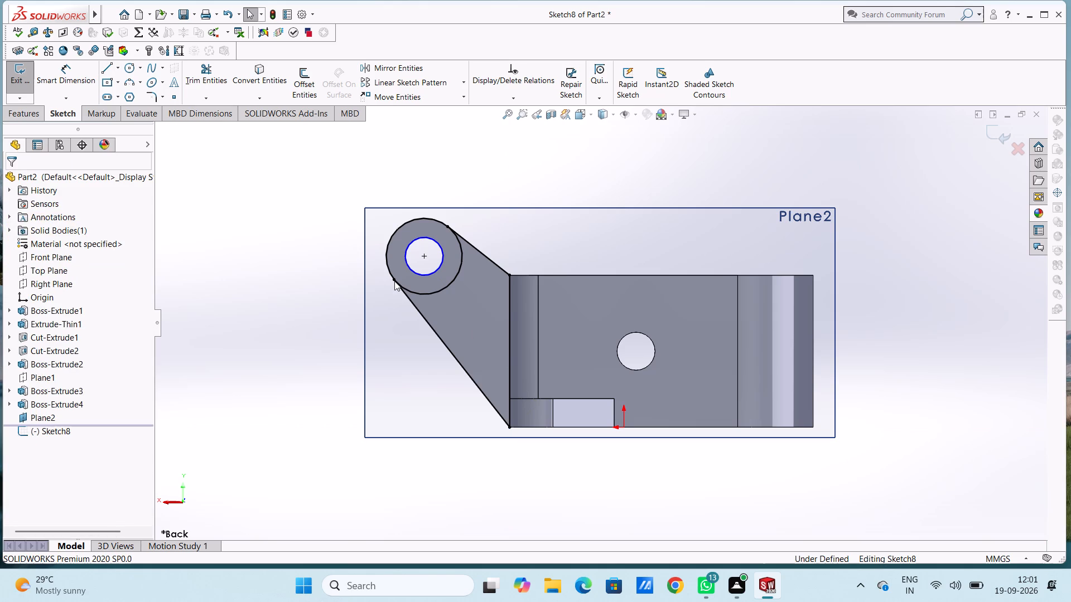
Dimension the inner circle's diameter as 20 mm.
click(68, 87)
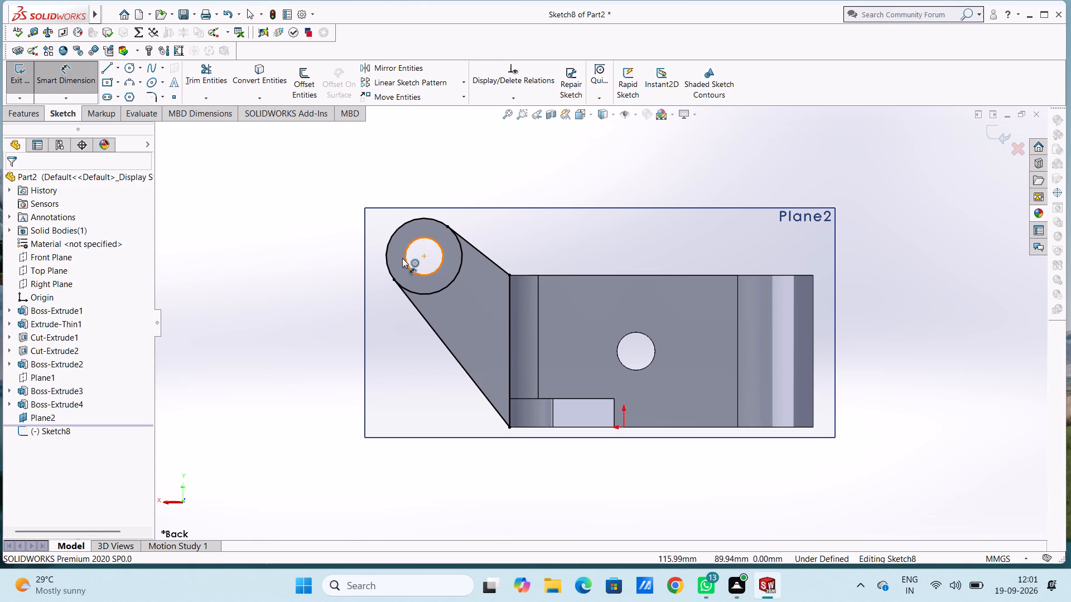
click(408, 263)
click(287, 312)
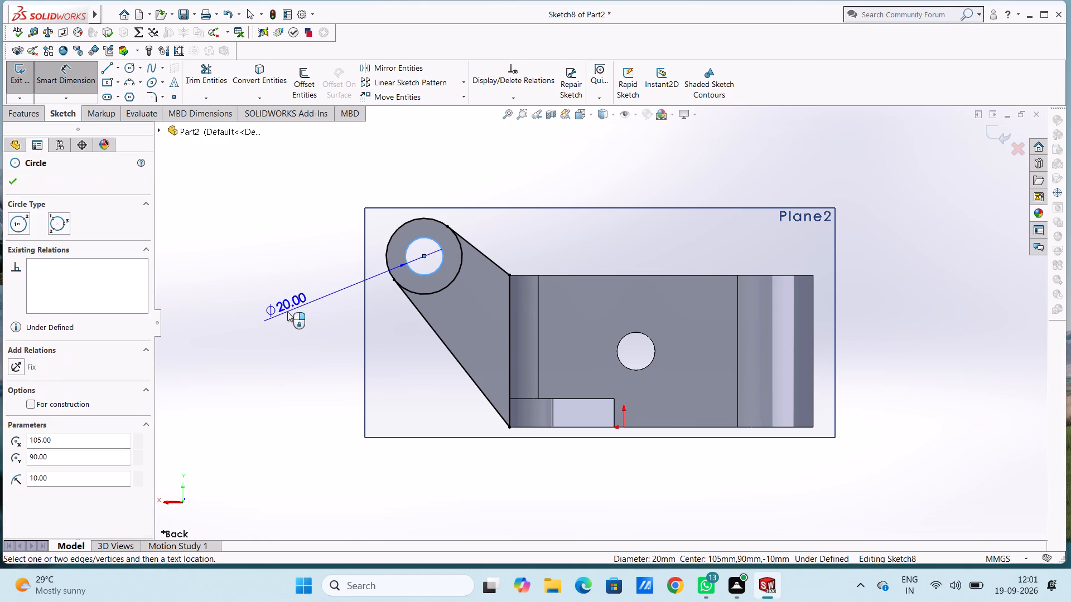
click(239, 297)
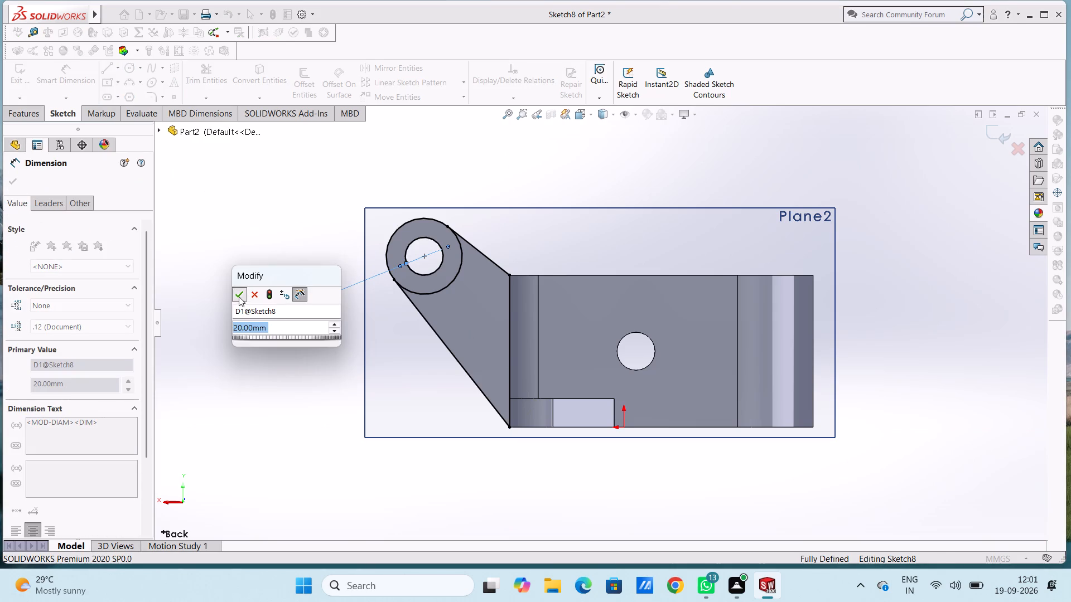
click(254, 242)
middle_drag(292, 234, 312, 264)
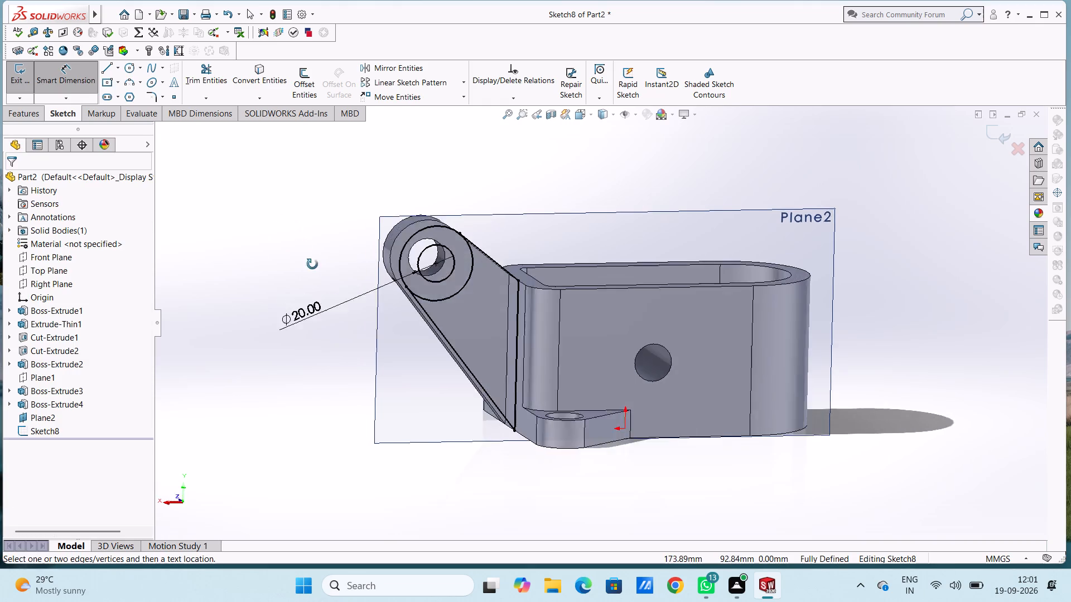
middle_drag(312, 264, 320, 297)
click(59, 83)
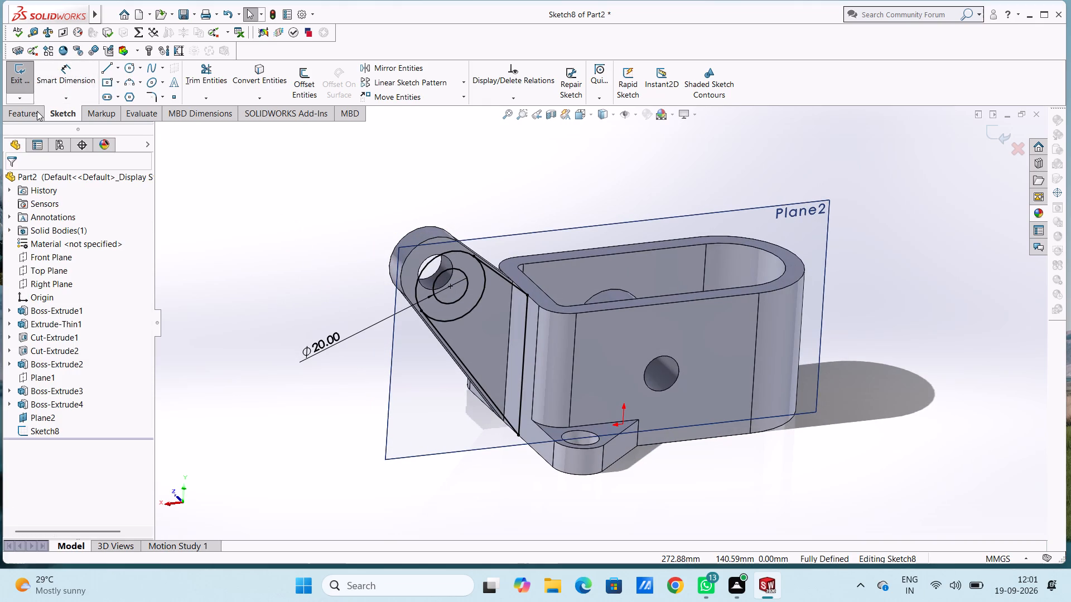
Extrude the arm region and the ring between the circles 10 mm in the reversed direction, merged with the body.
click(33, 116)
click(26, 80)
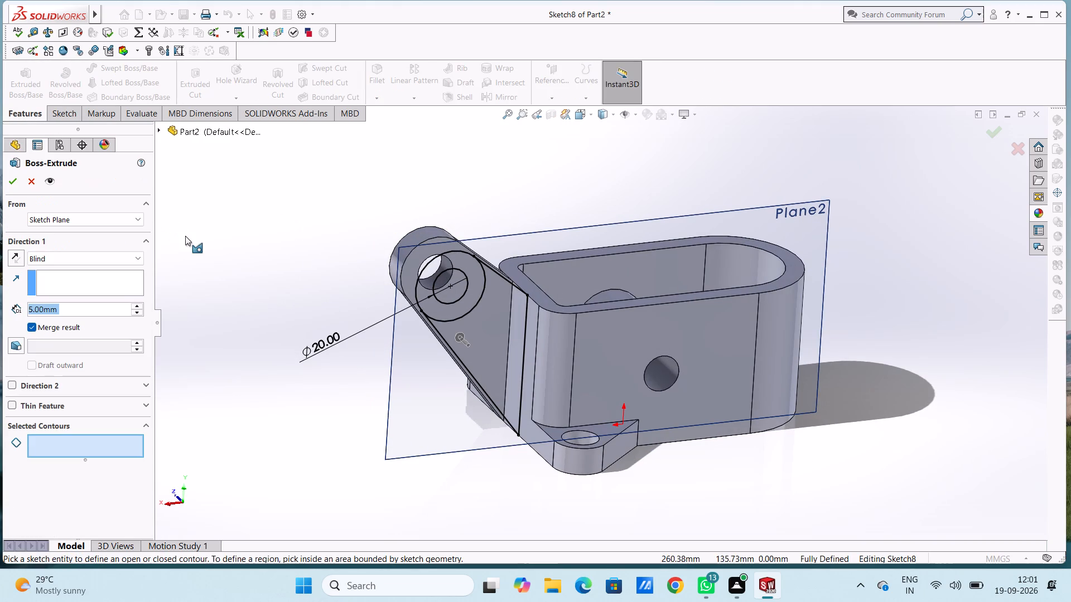
click(469, 332)
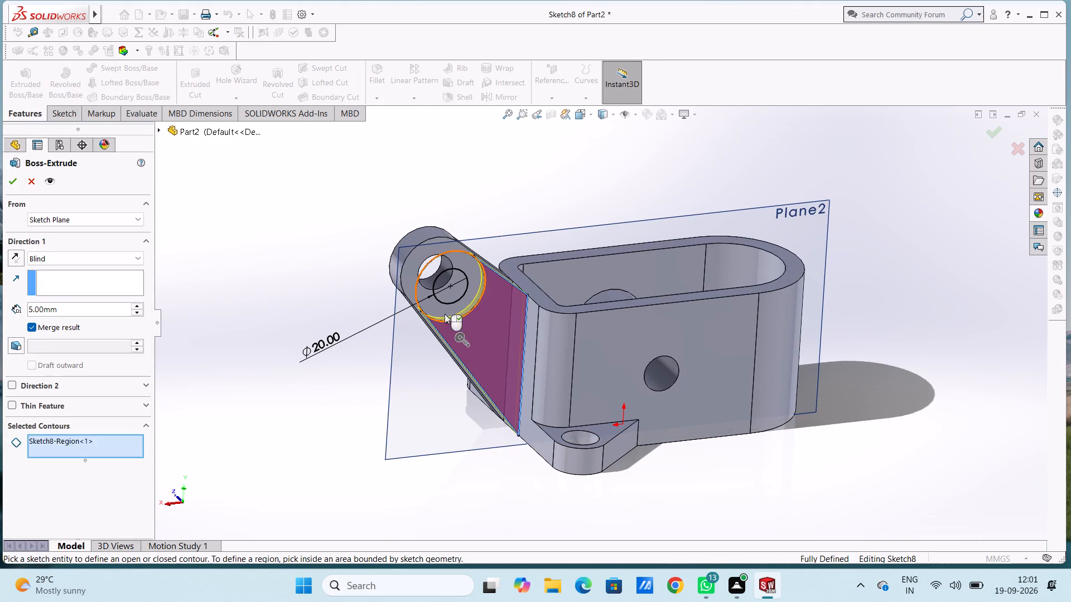
click(424, 280)
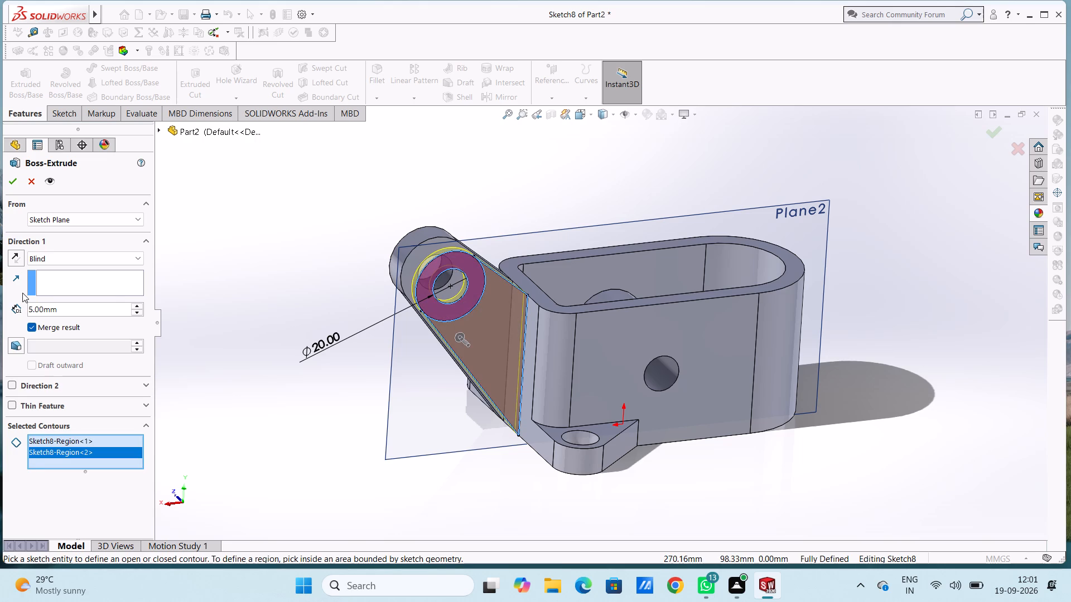
click(19, 257)
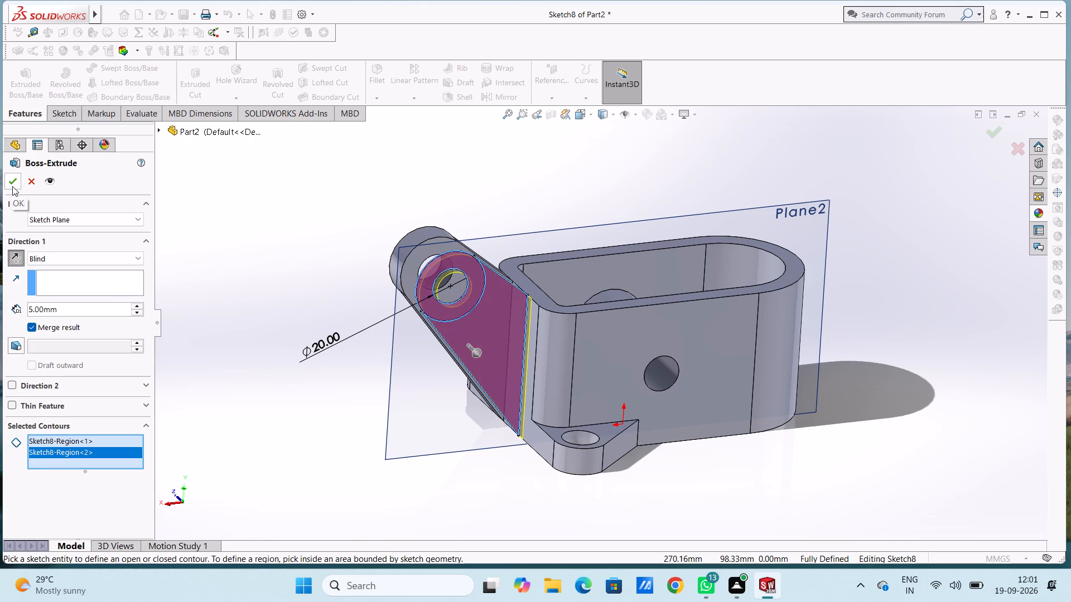
click(93, 301)
click(93, 306)
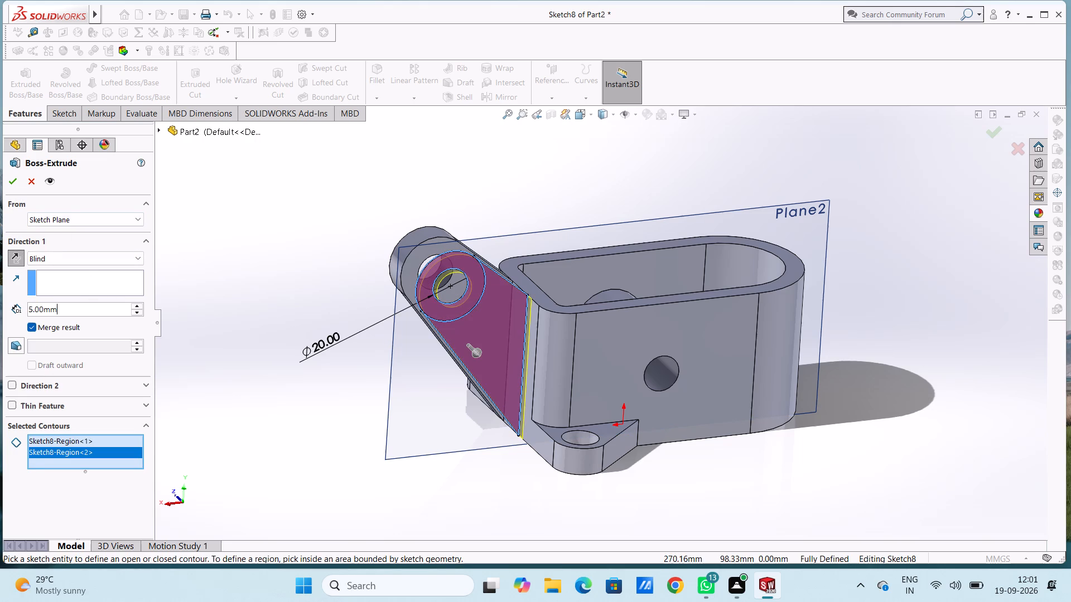
double_click(93, 306)
text(10)
key(Return)
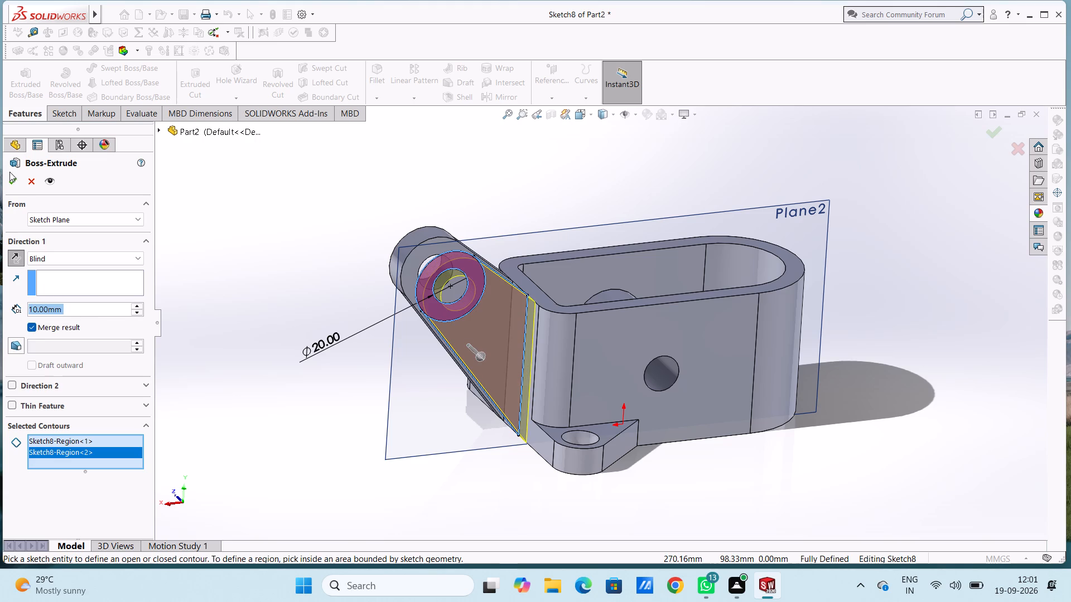
click(11, 177)
click(167, 217)
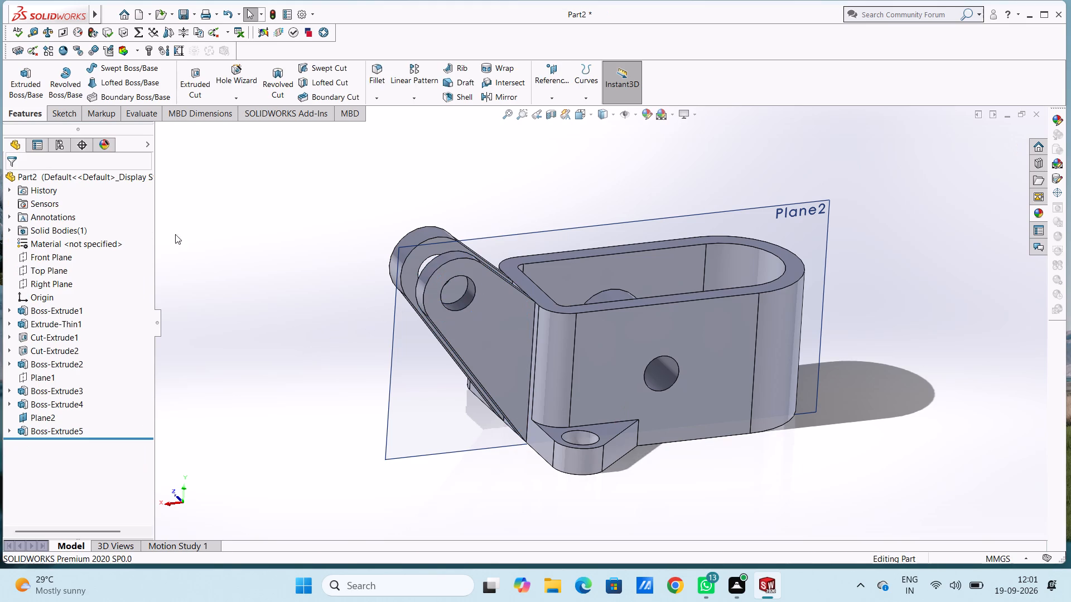
Hide Plane2.
click(55, 421)
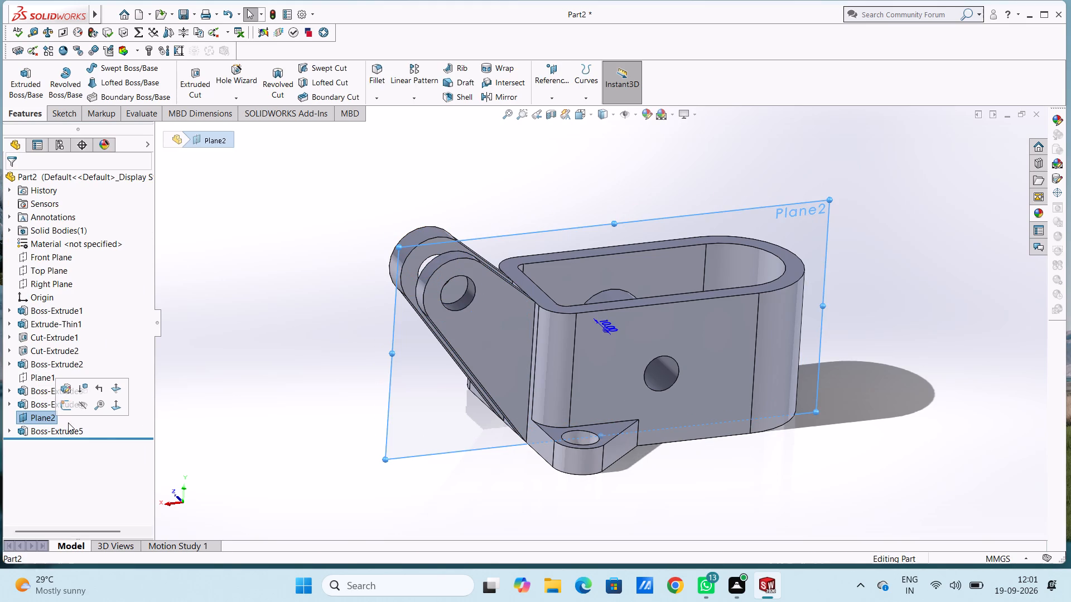
click(82, 407)
click(183, 375)
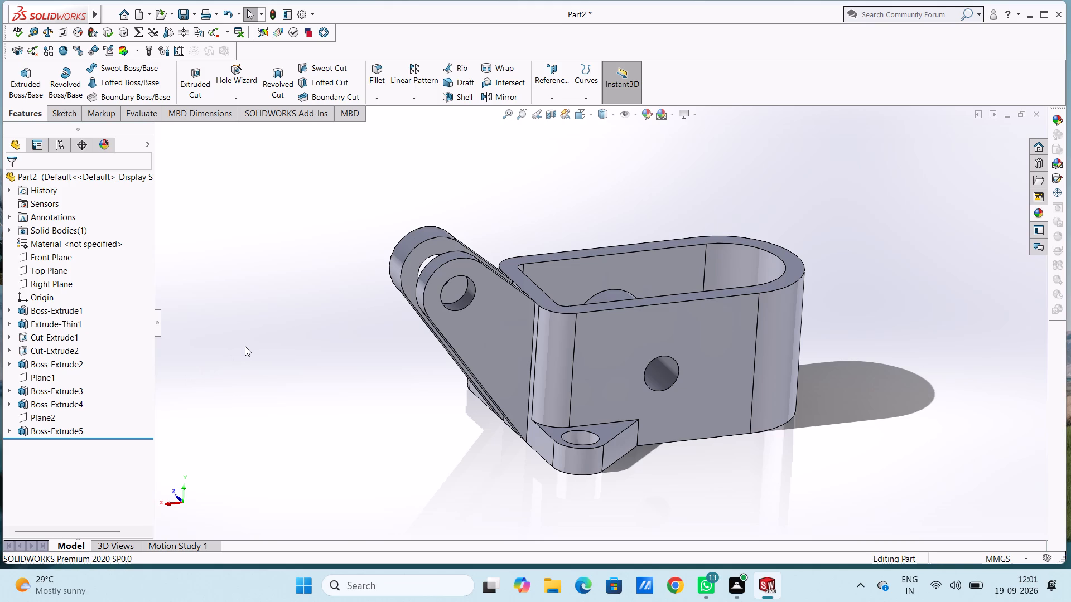
key(ctrl+2)
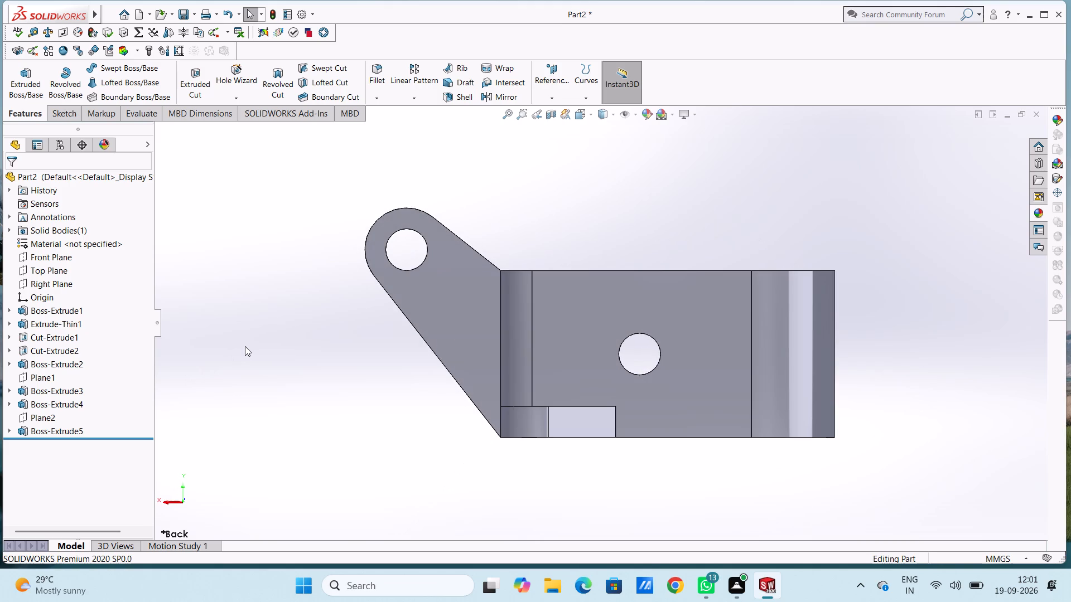
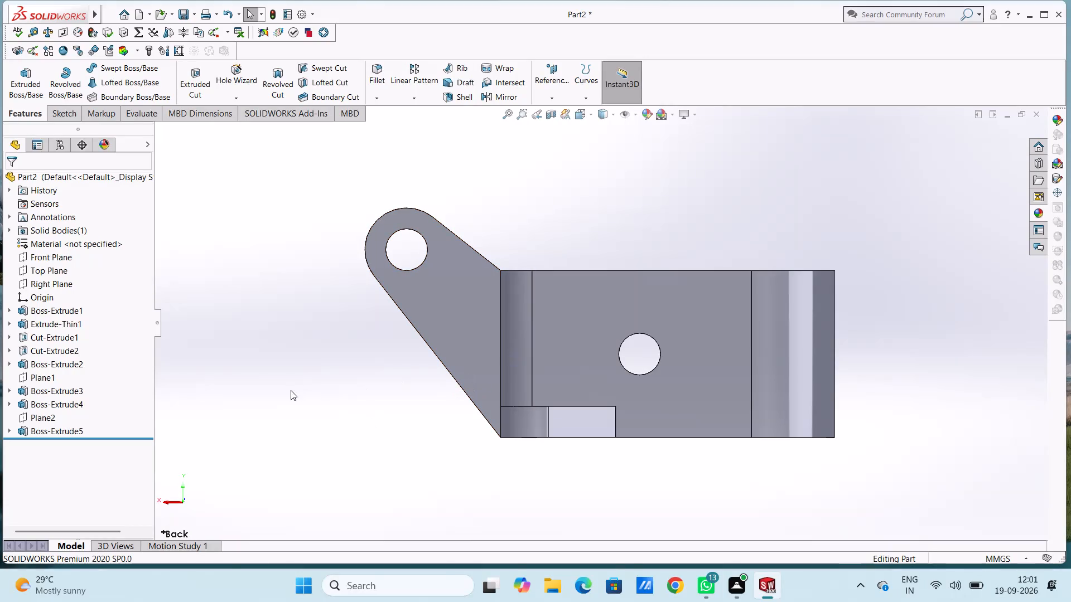
Start a new sketch on the outer face of the second arm.
click(424, 305)
click(476, 278)
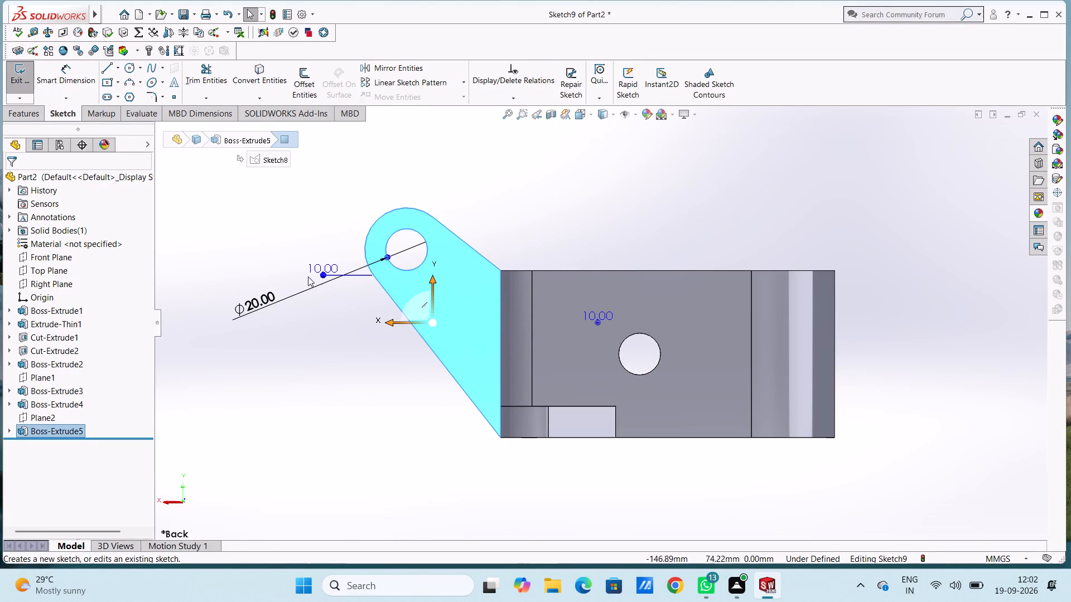
click(269, 244)
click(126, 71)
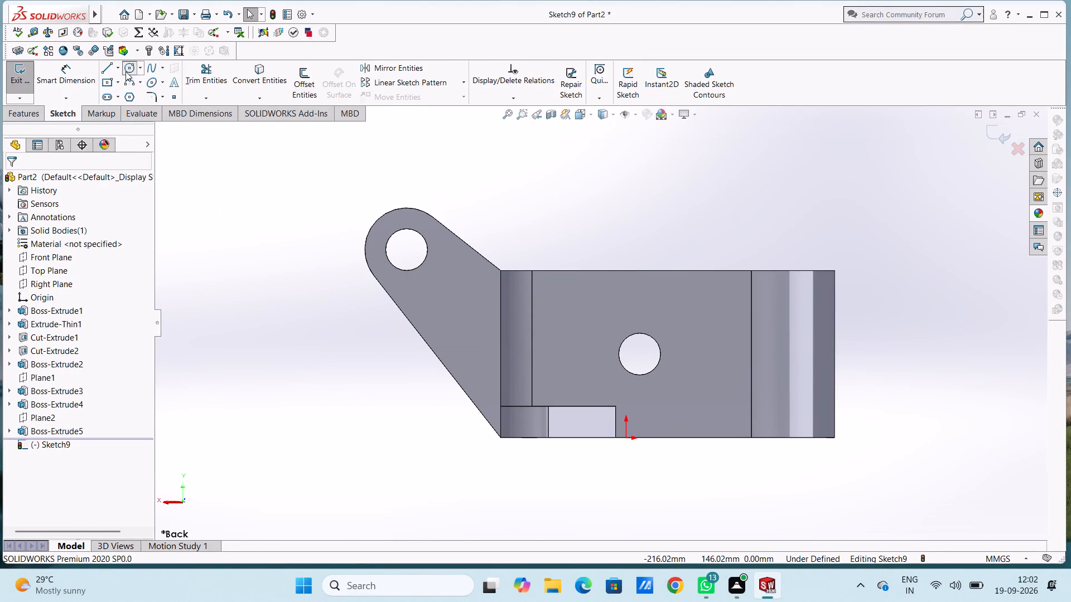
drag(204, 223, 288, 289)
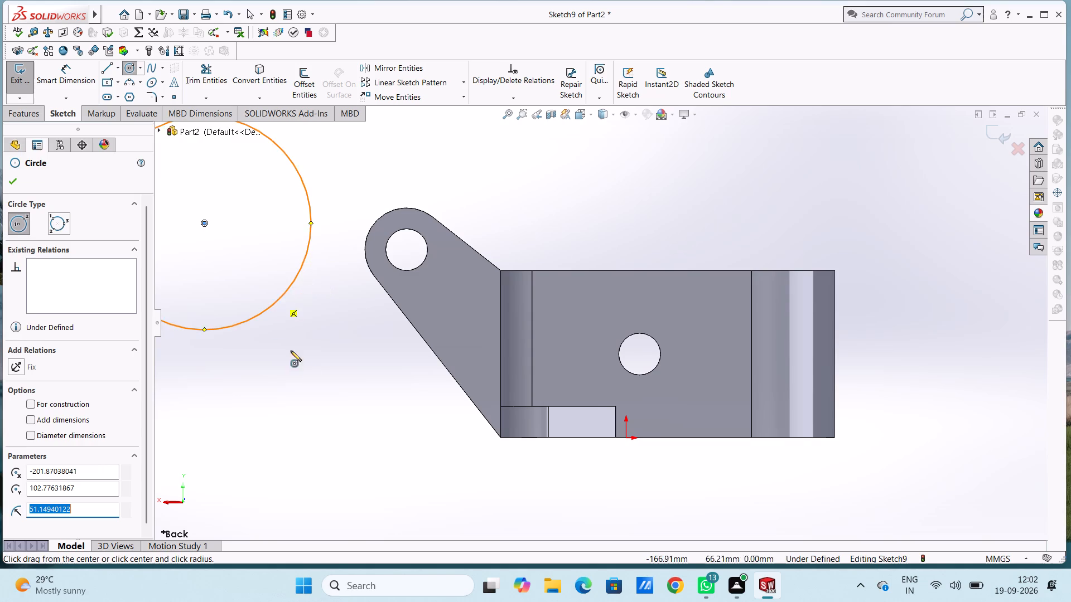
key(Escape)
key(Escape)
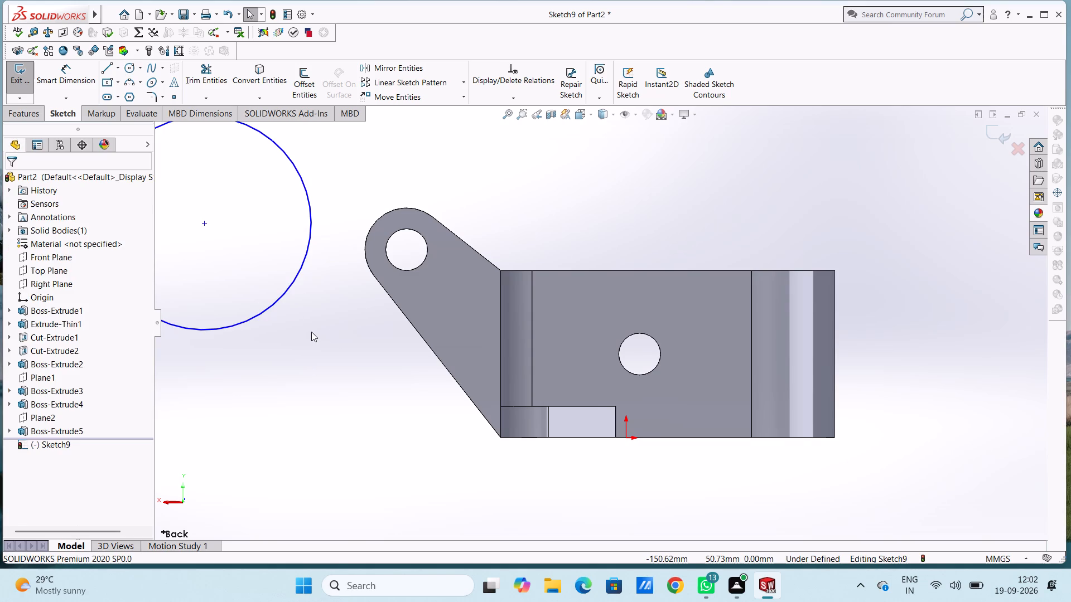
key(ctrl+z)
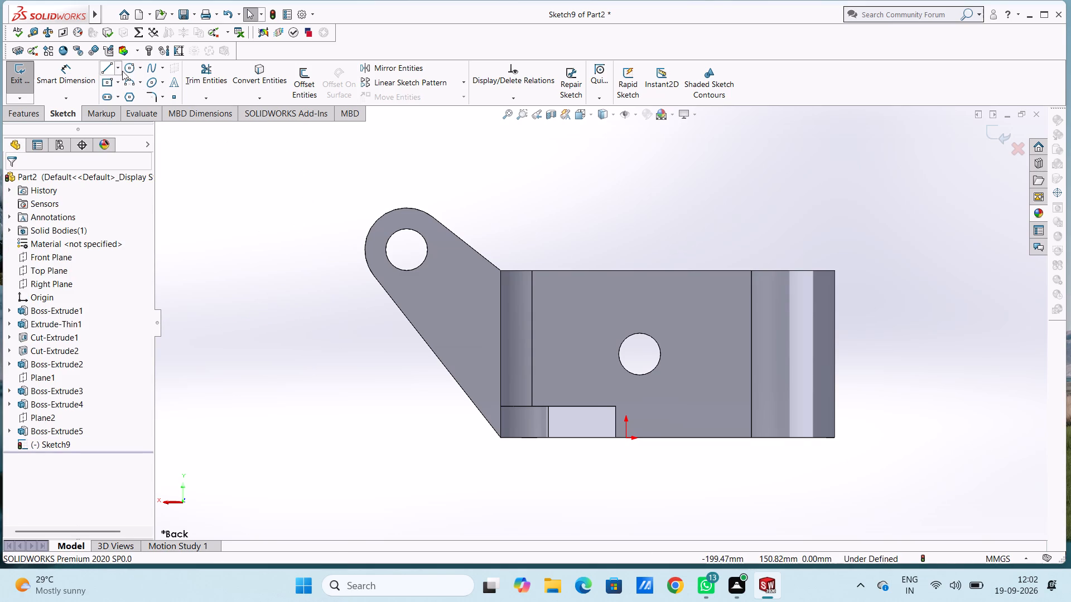
Draw two concentric circles centred on the arm's hole, one on the hole's edge with 10 mm radius and one with 20 mm radius.
click(126, 68)
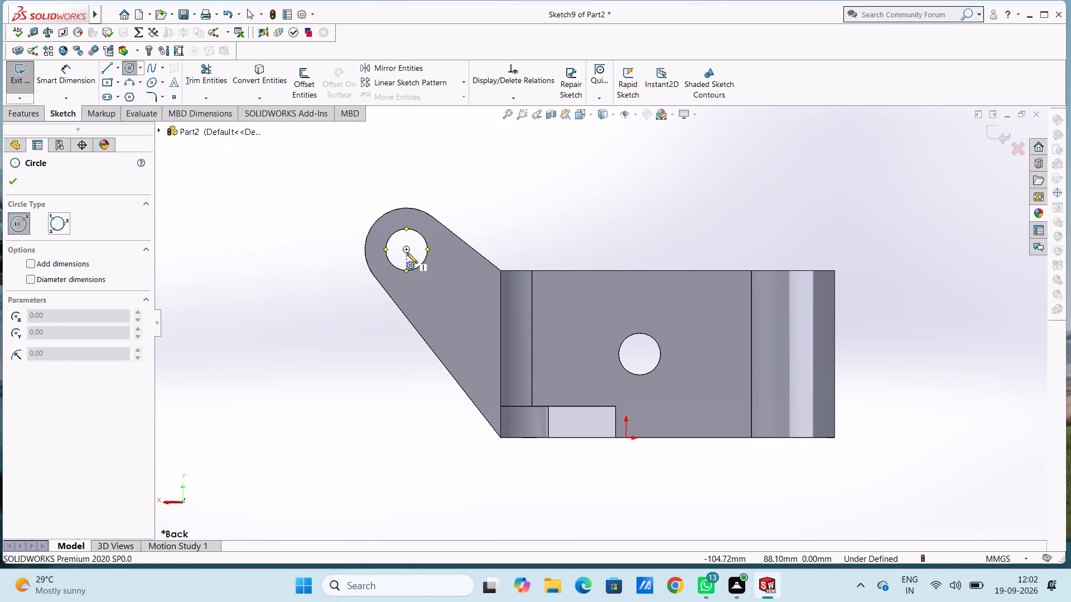
click(406, 247)
click(415, 266)
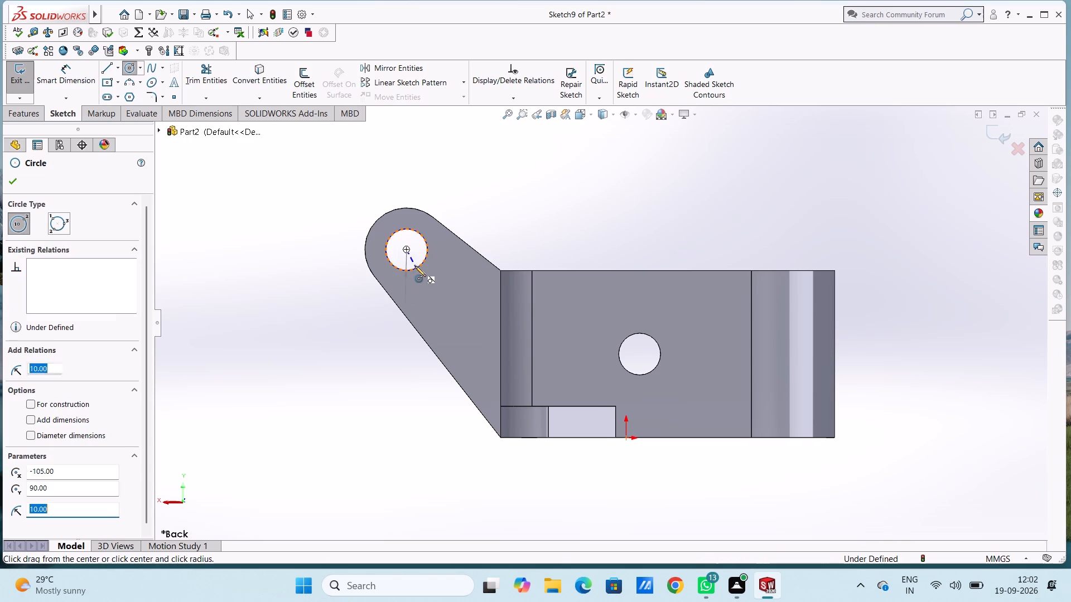
click(407, 247)
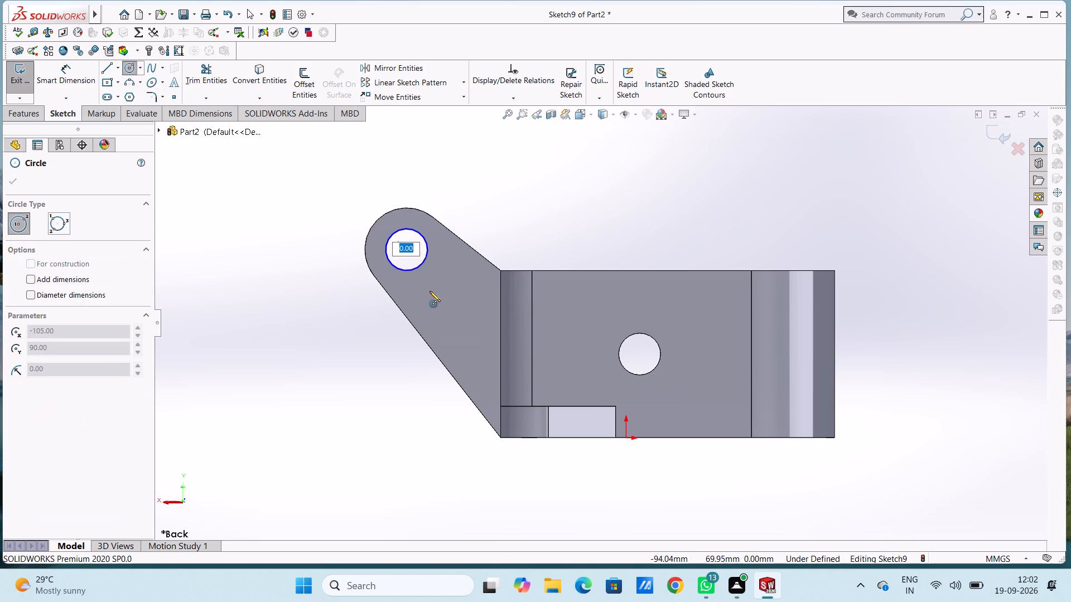
text(20)
key(Return)
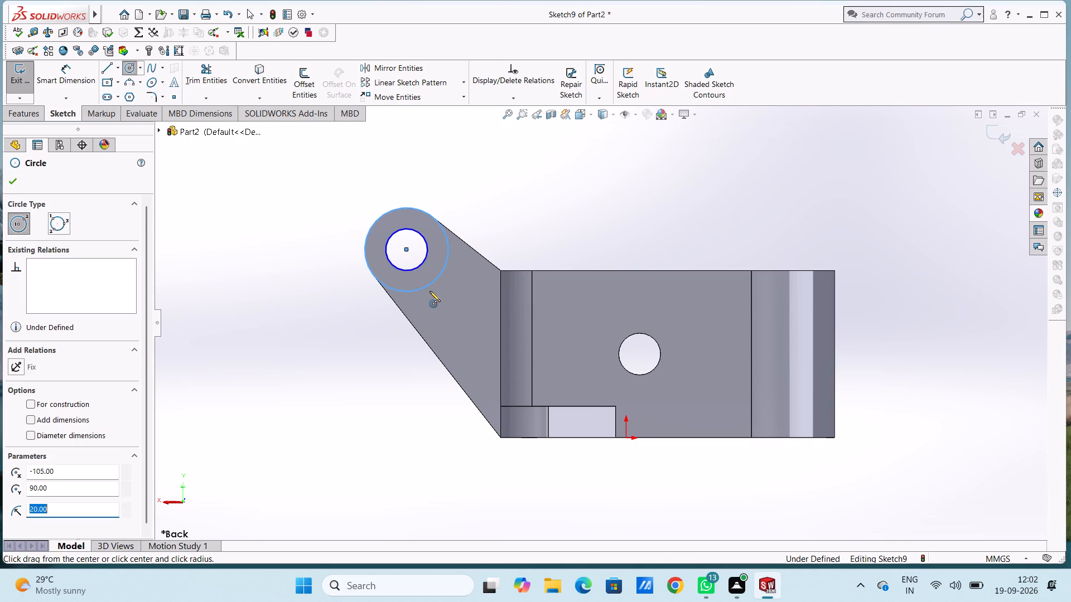
key(Escape)
key(Escape)
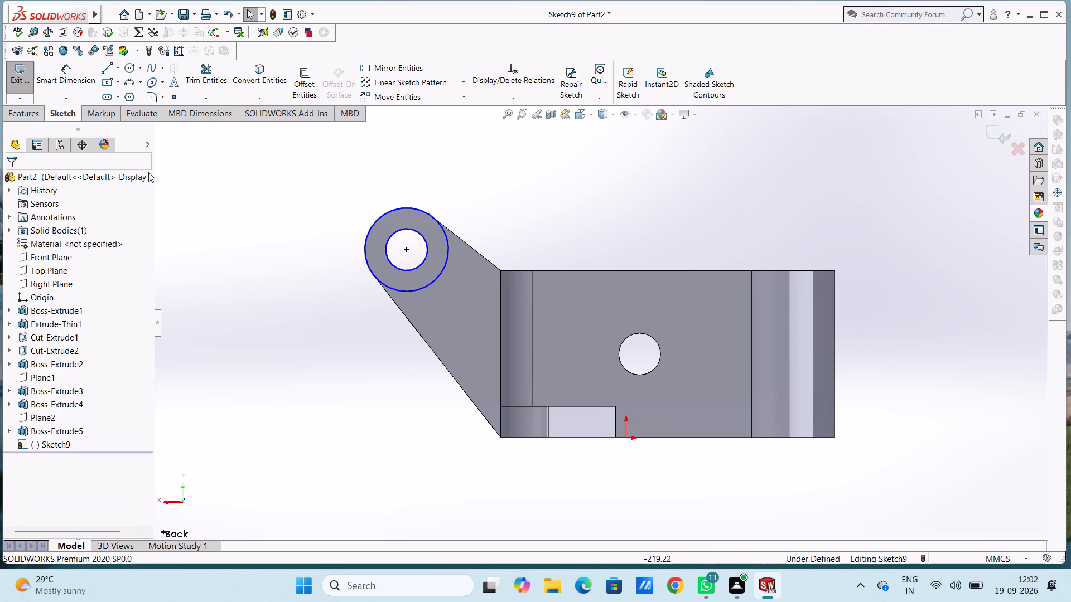
Dimension the inner circle's diameter as 20 mm and the outer circle's diameter as 40 mm.
click(89, 79)
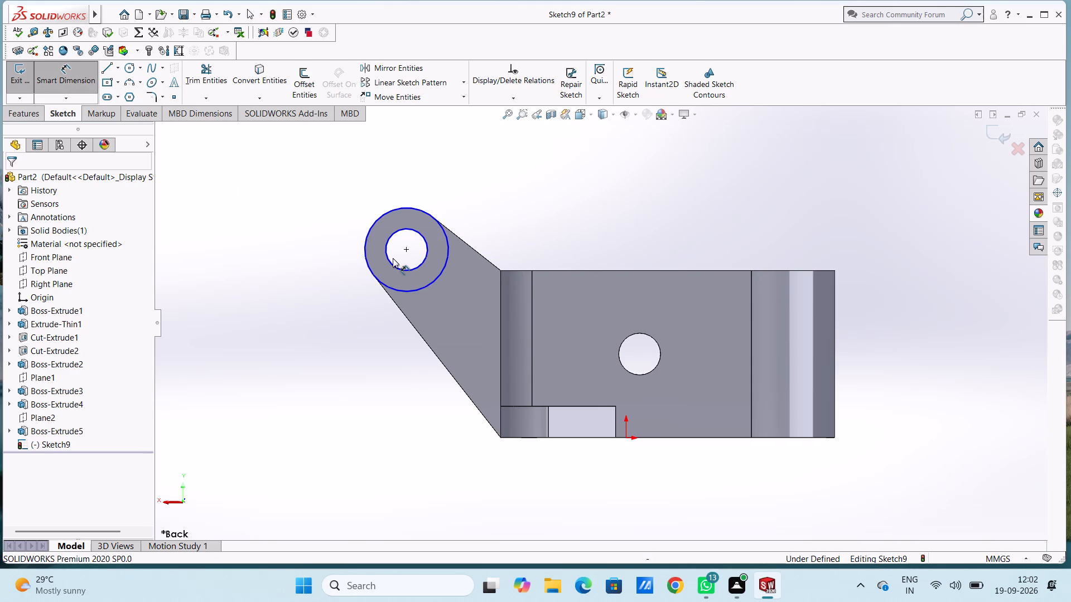
click(390, 263)
click(262, 367)
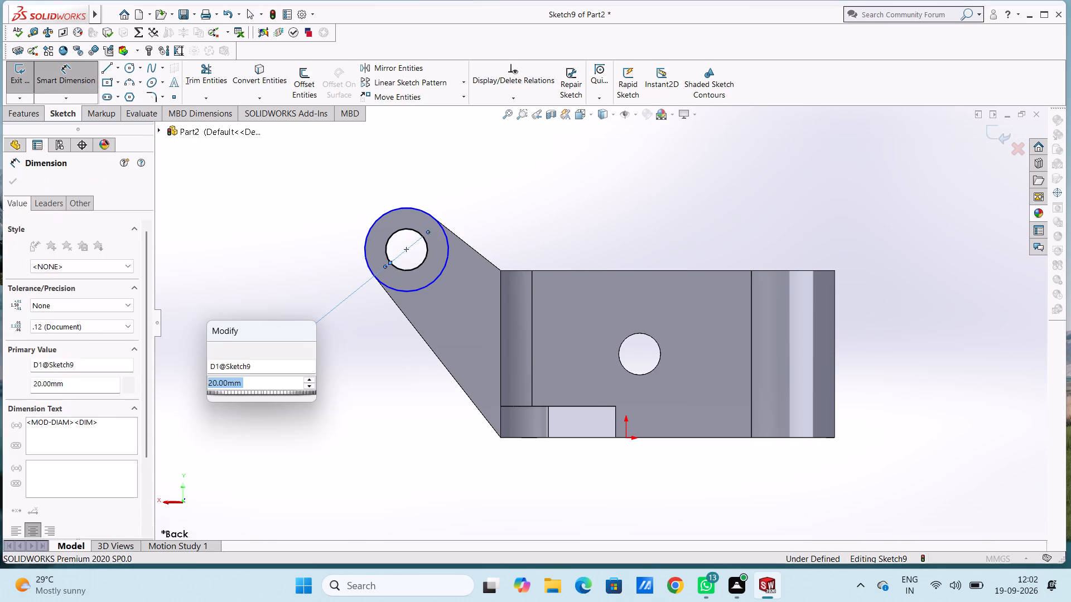
click(215, 346)
click(231, 271)
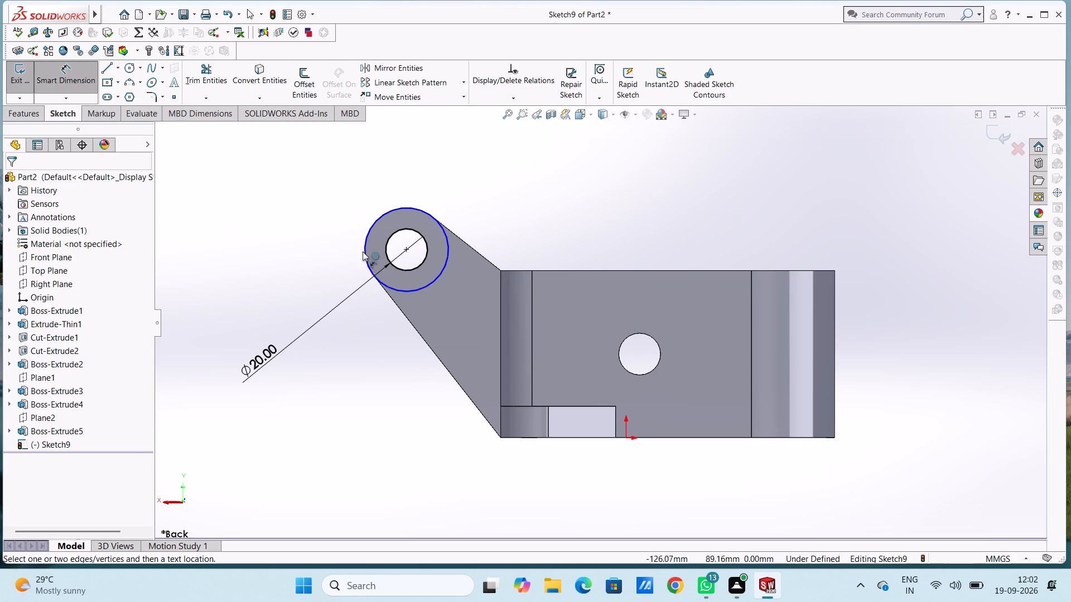
click(367, 251)
click(231, 187)
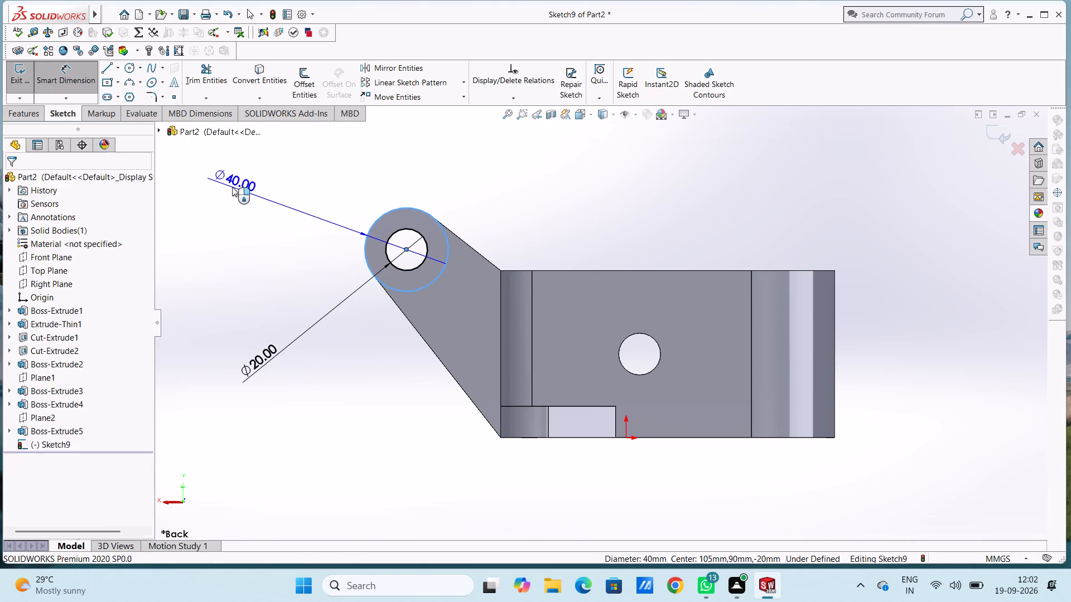
click(180, 173)
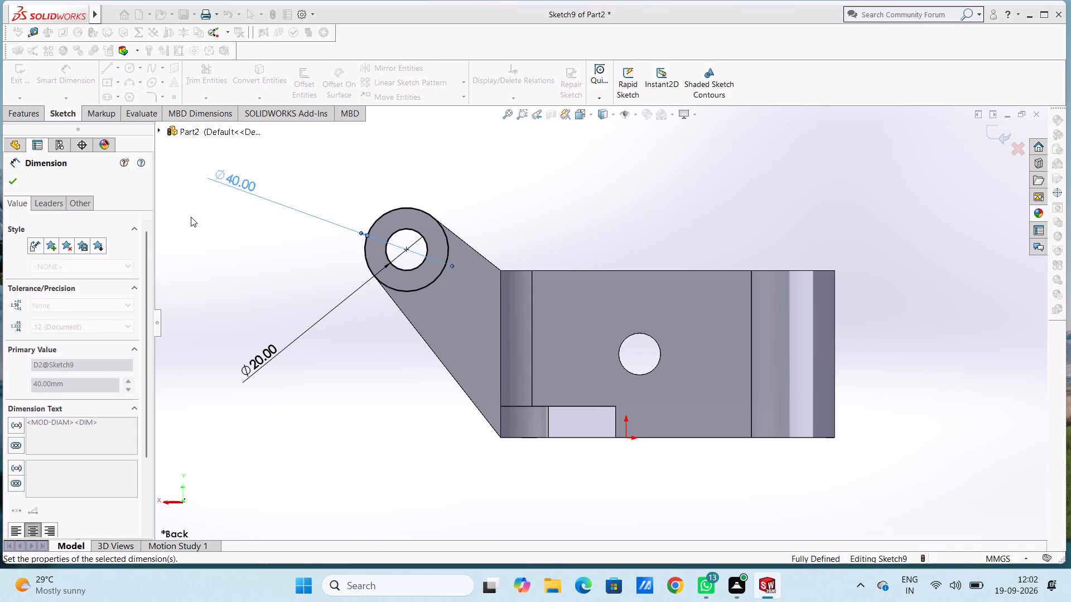
click(191, 217)
key(Escape)
key(Escape)
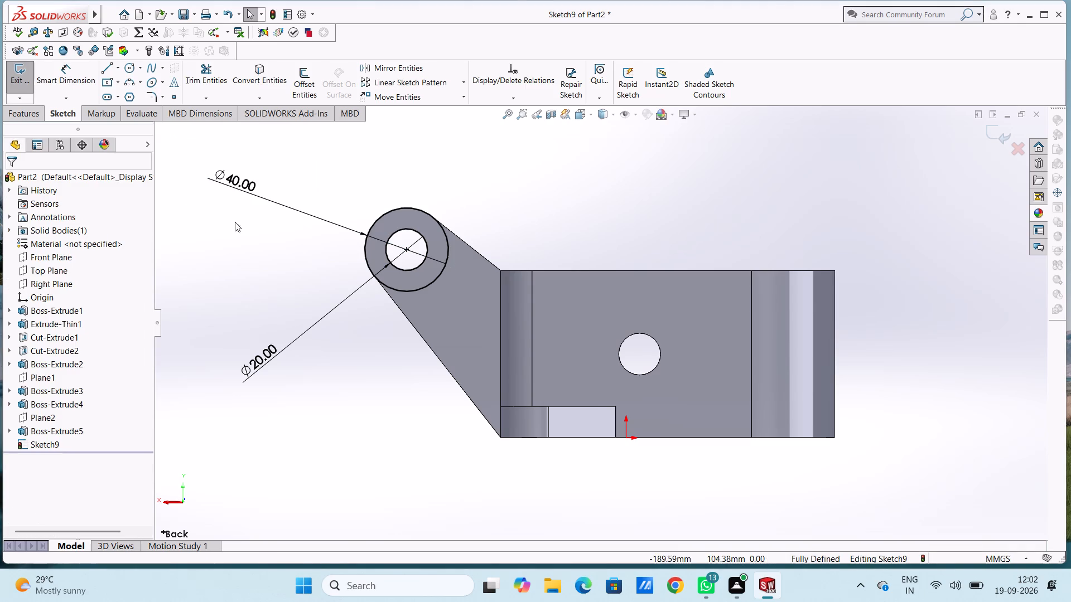
Extrude the ring between the two circles 5 mm blind outward from the arm face, merged with the body.
middle_drag(250, 235, 271, 279)
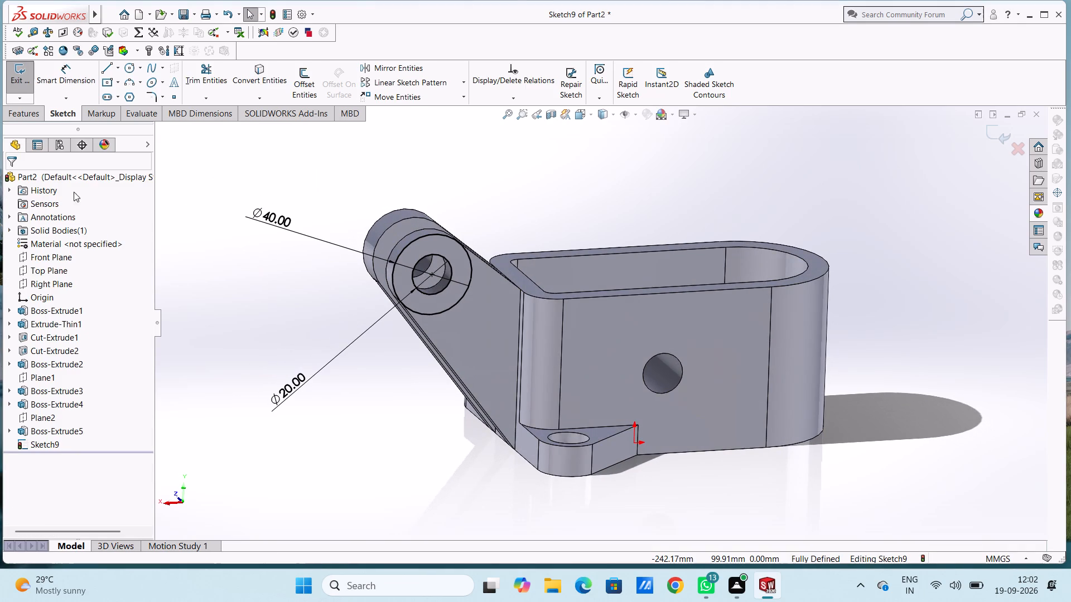
click(13, 113)
click(20, 75)
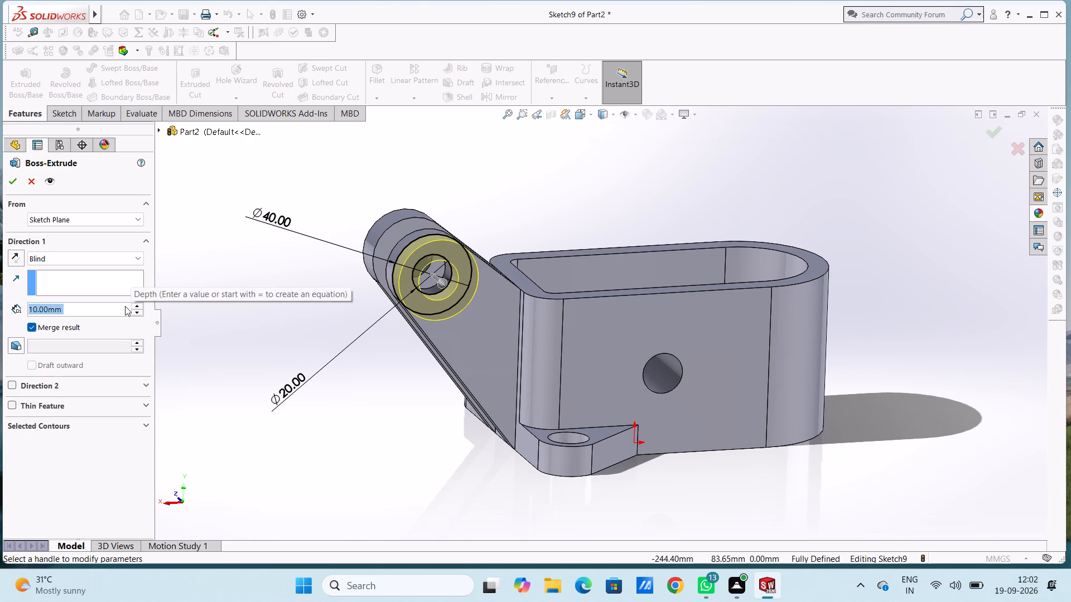
key(5)
key(Return)
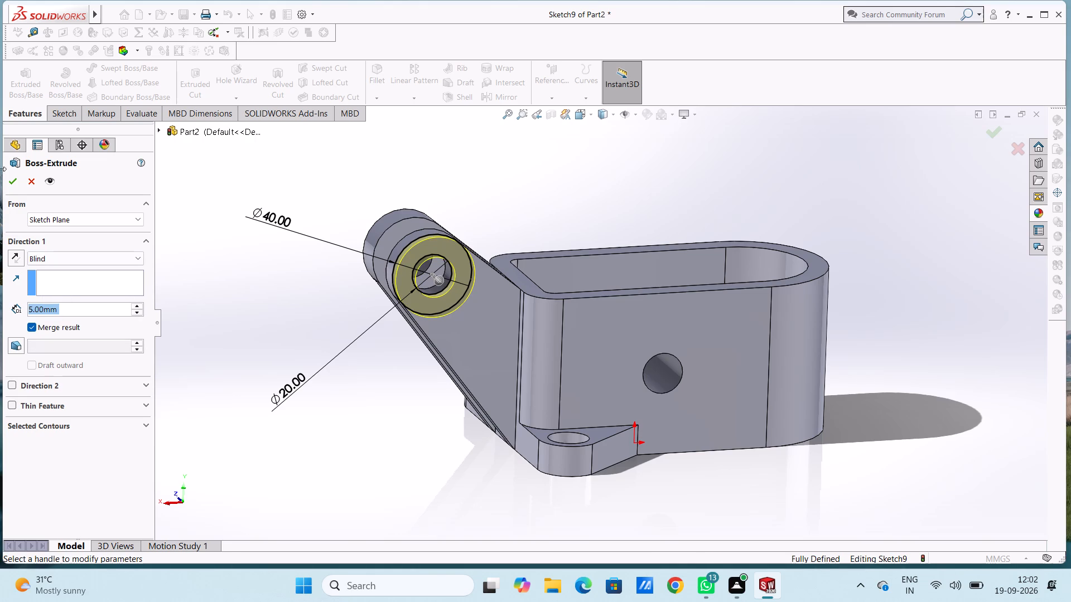
click(12, 179)
click(221, 314)
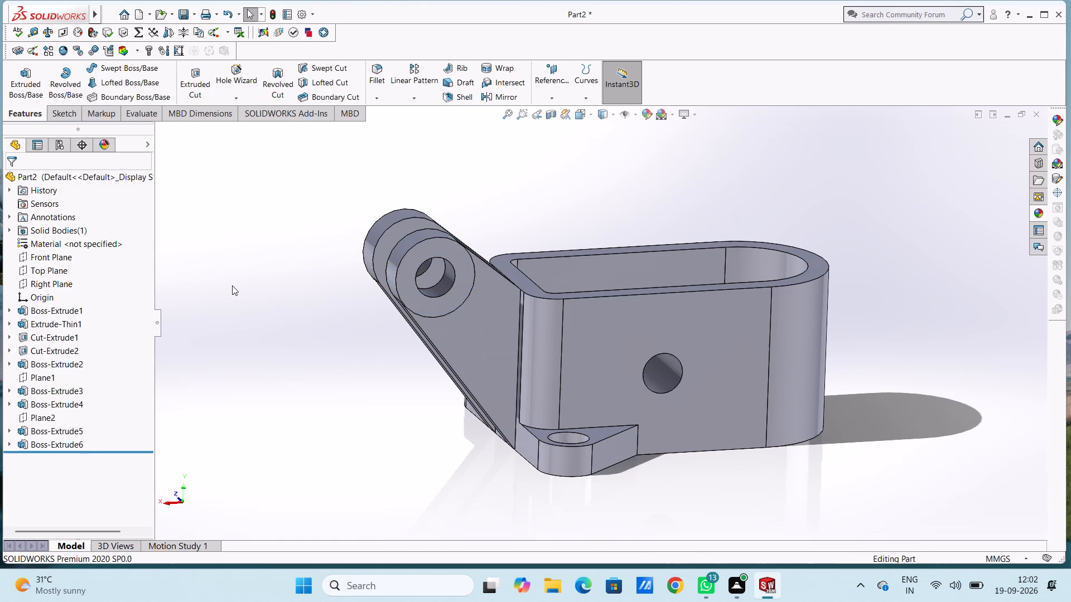
Examine the whole bracket from several directions, including its arms, lugs and inner boss, finishing in the isometric view.
middle_drag(242, 268, 289, 423)
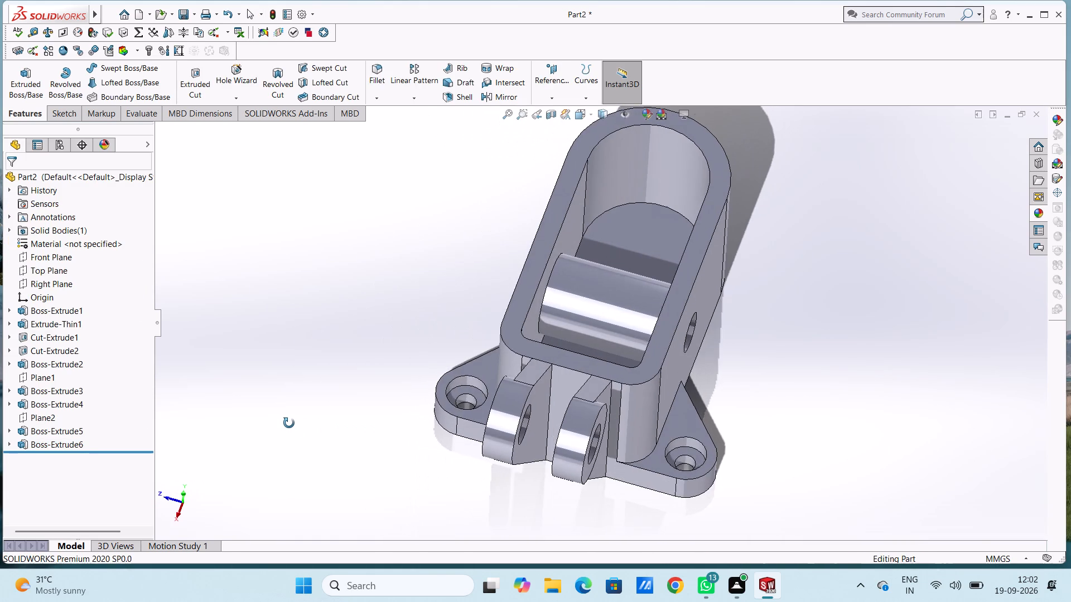
middle_drag(289, 423, 299, 424)
scroll(296, 424, up, 1)
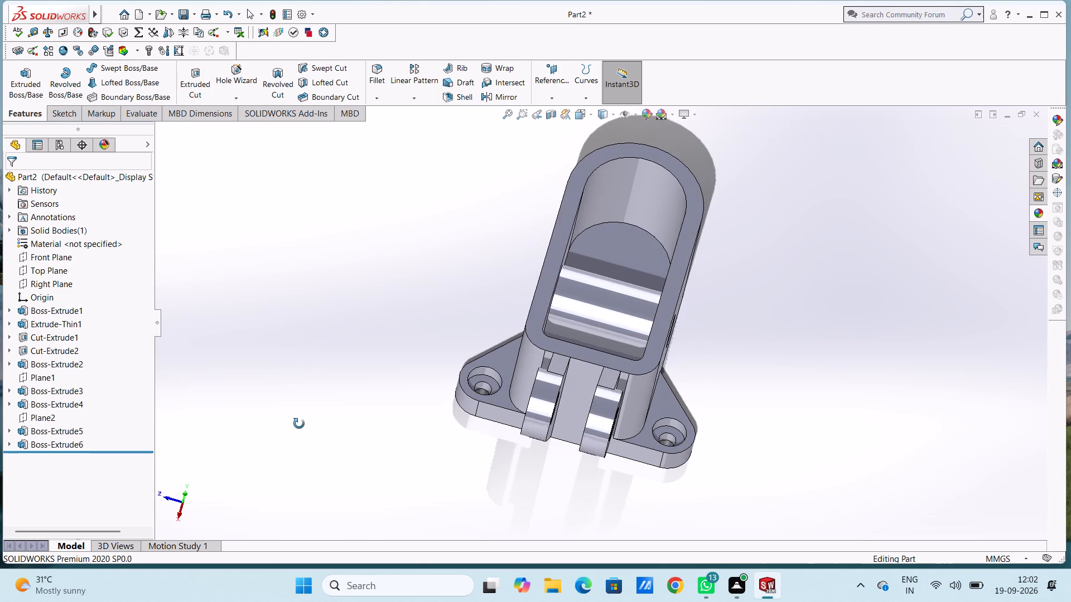
middle_drag(299, 424, 302, 424)
middle_drag(358, 324, 466, 460)
middle_drag(311, 193, 278, 376)
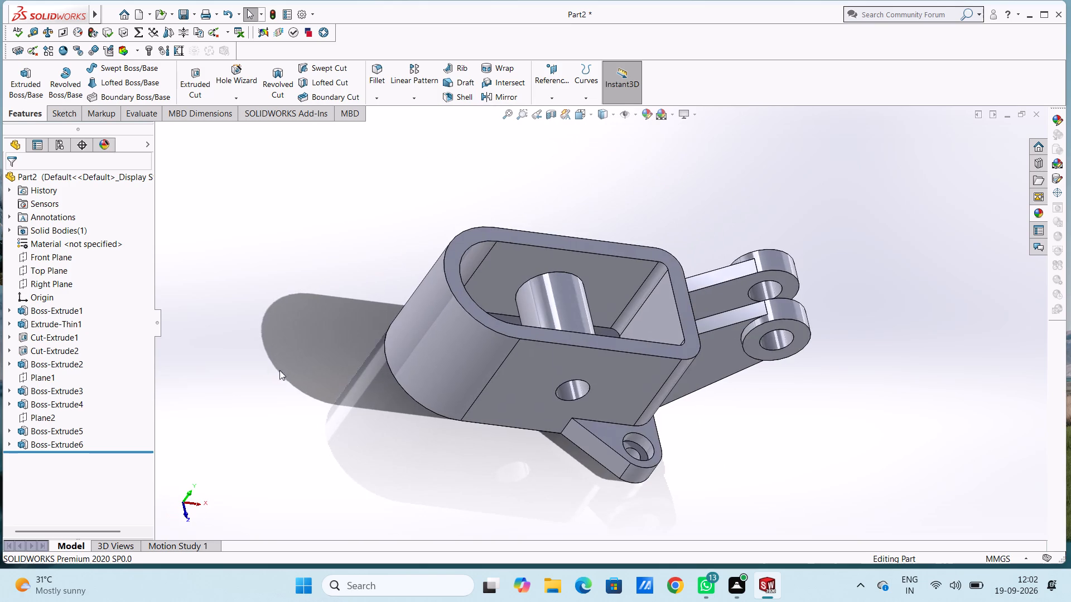
middle_drag(310, 302, 274, 295)
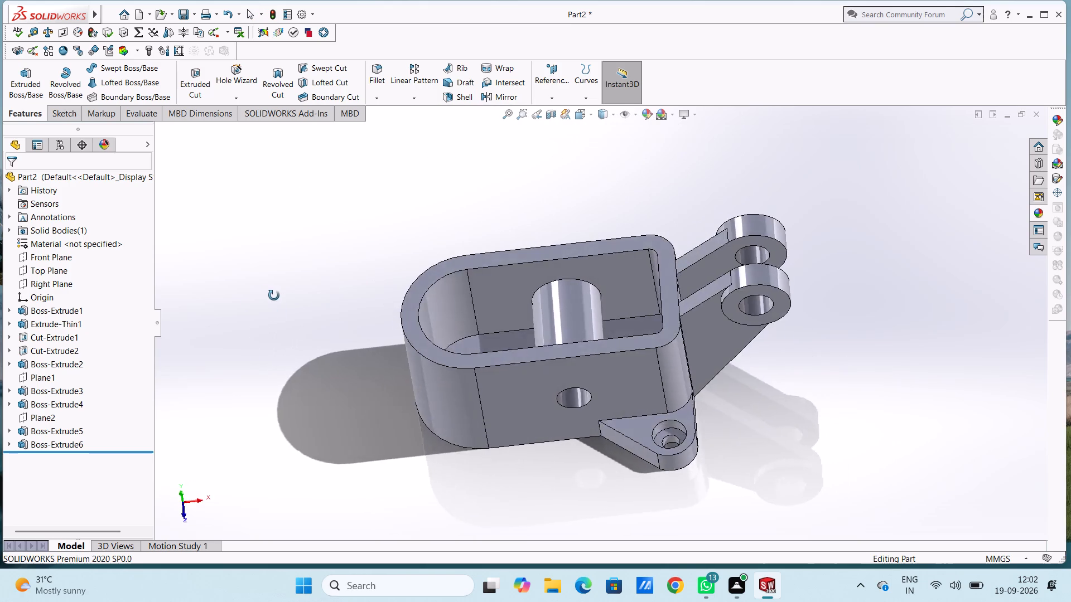
middle_drag(274, 295, 214, 360)
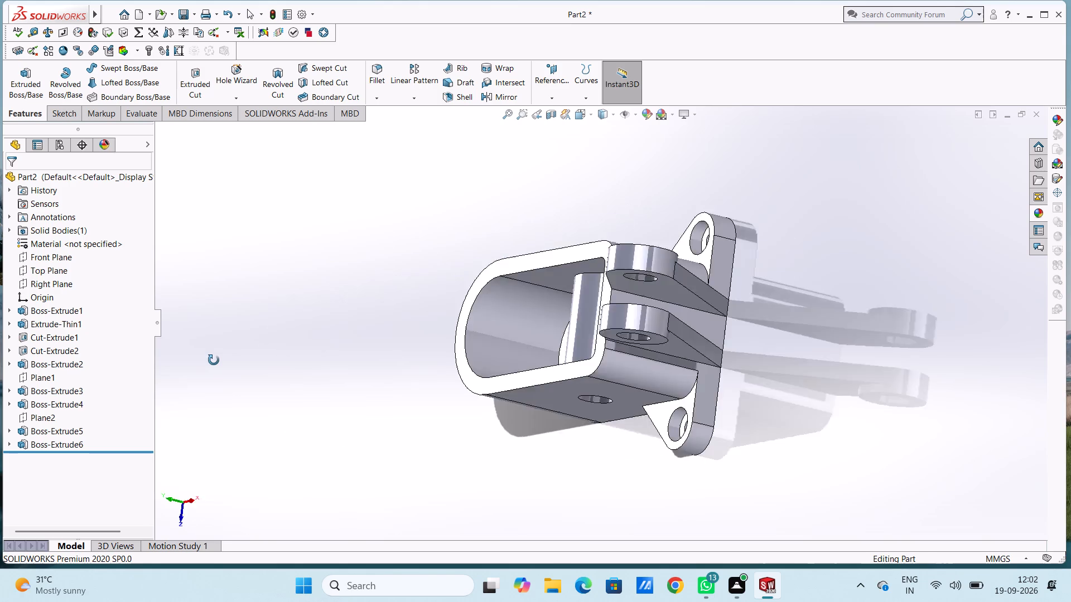
middle_drag(214, 360, 298, 382)
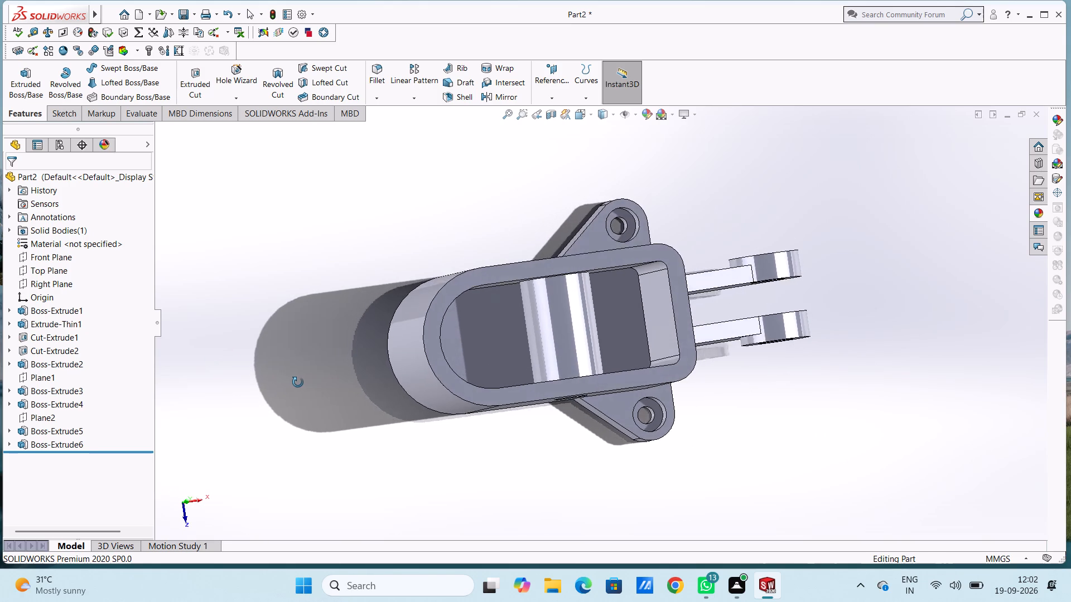
middle_drag(298, 382, 307, 378)
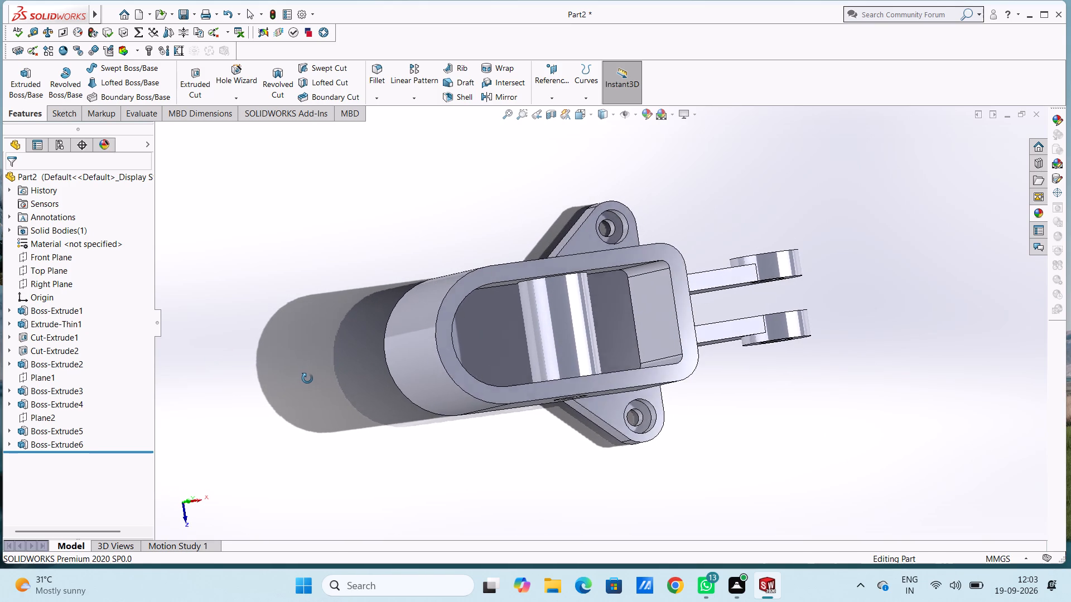
middle_drag(307, 378, 289, 357)
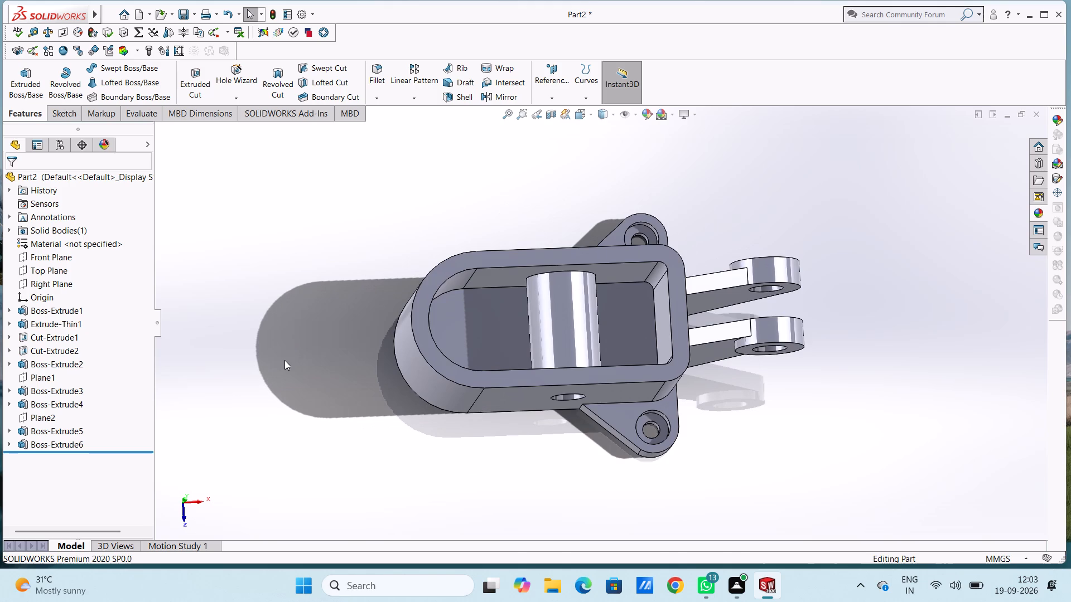
middle_drag(335, 300, 302, 324)
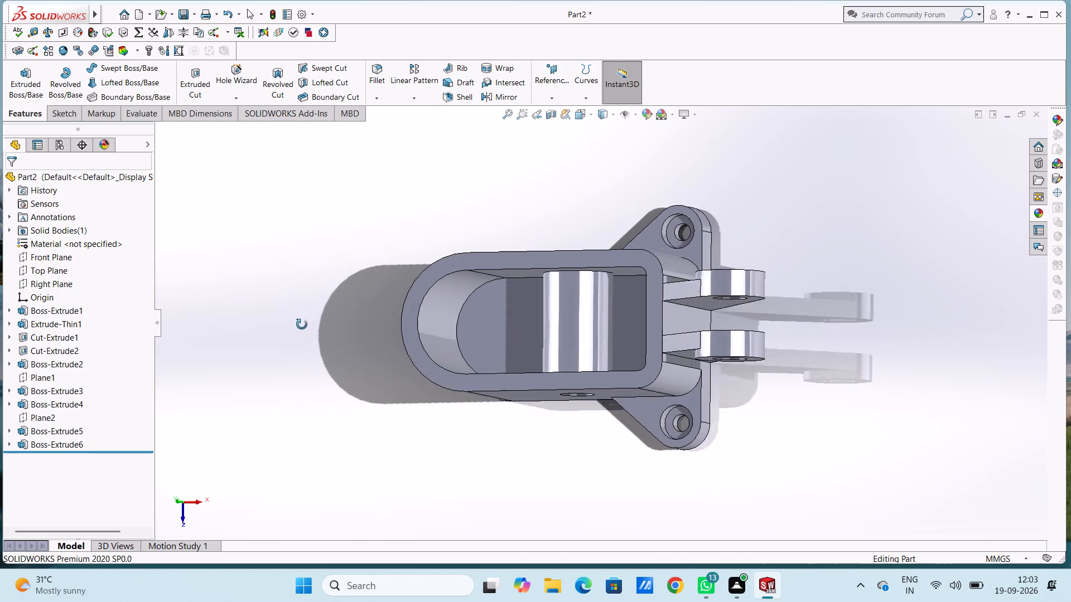
middle_drag(302, 324, 372, 367)
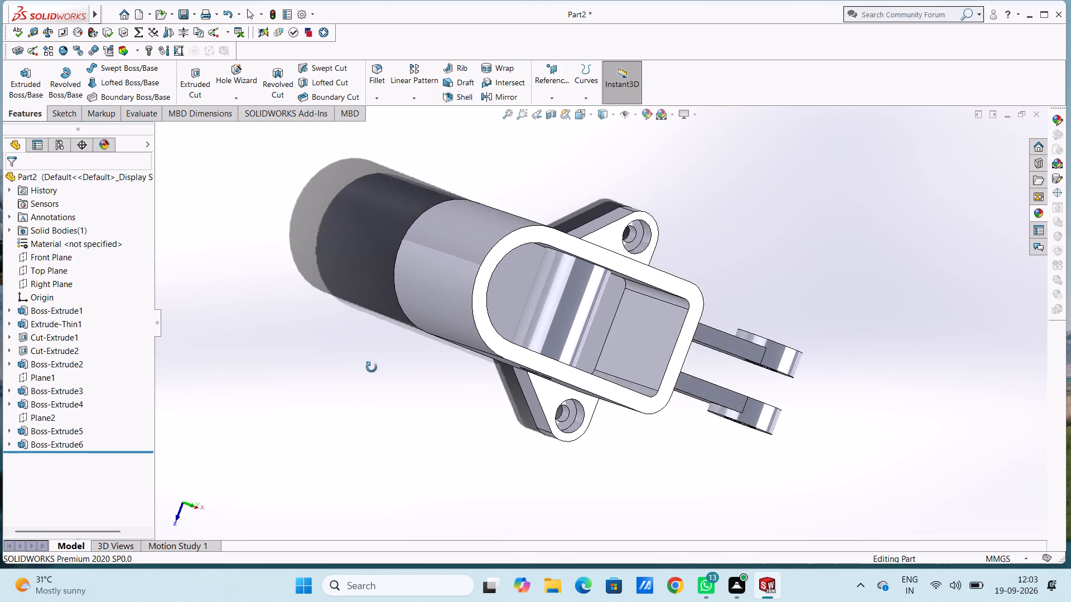
middle_drag(372, 367, 343, 325)
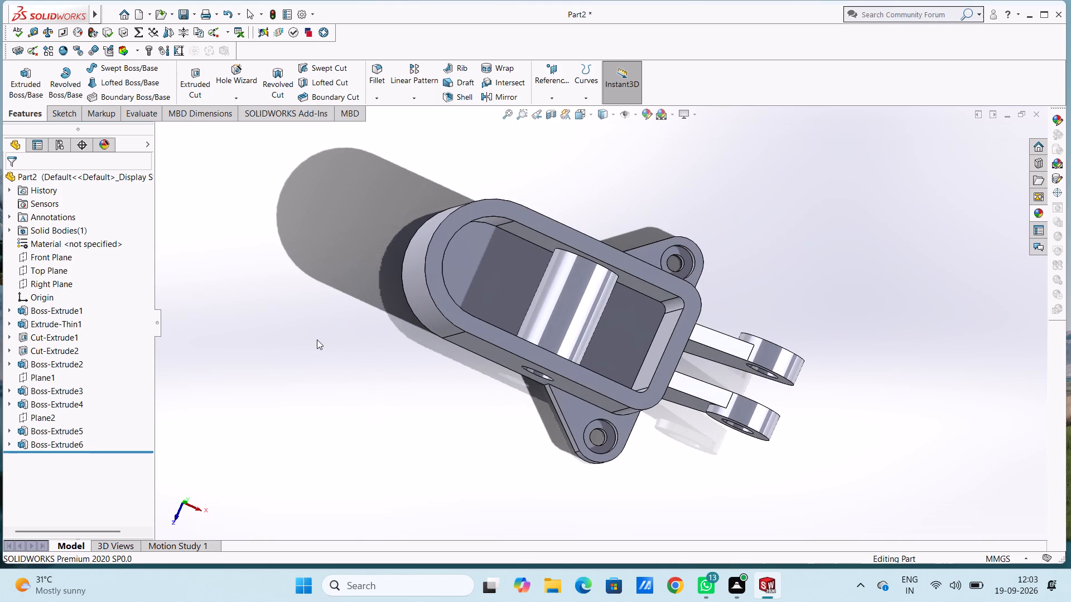
key(ctrl+7)
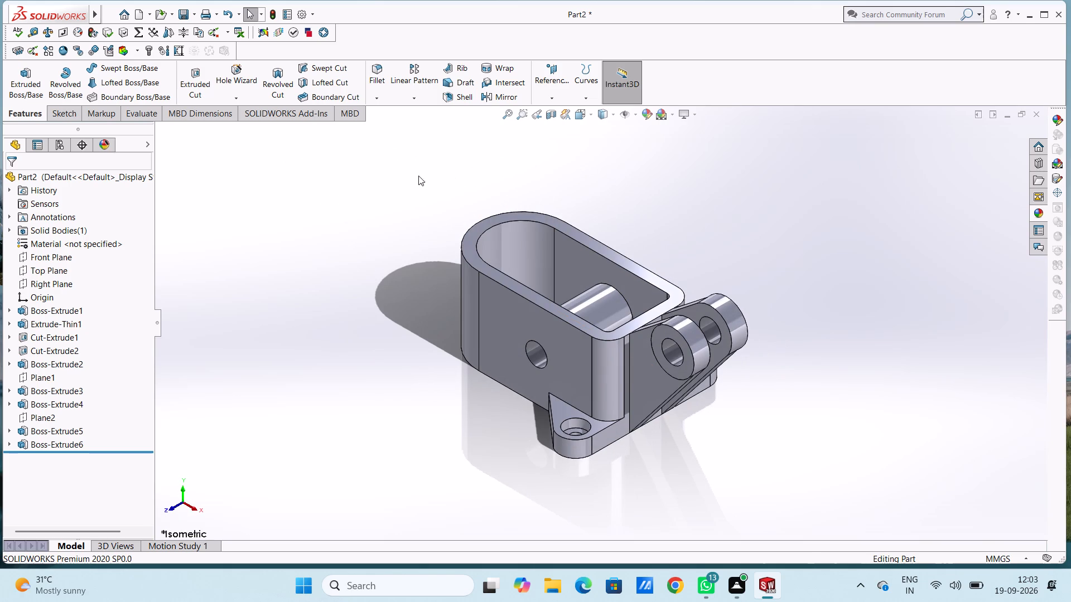
key(Escape)
key(Escape)
Colour the whole part dark green with RGB 64, 120, 0, applied to all display states.
click(643, 110)
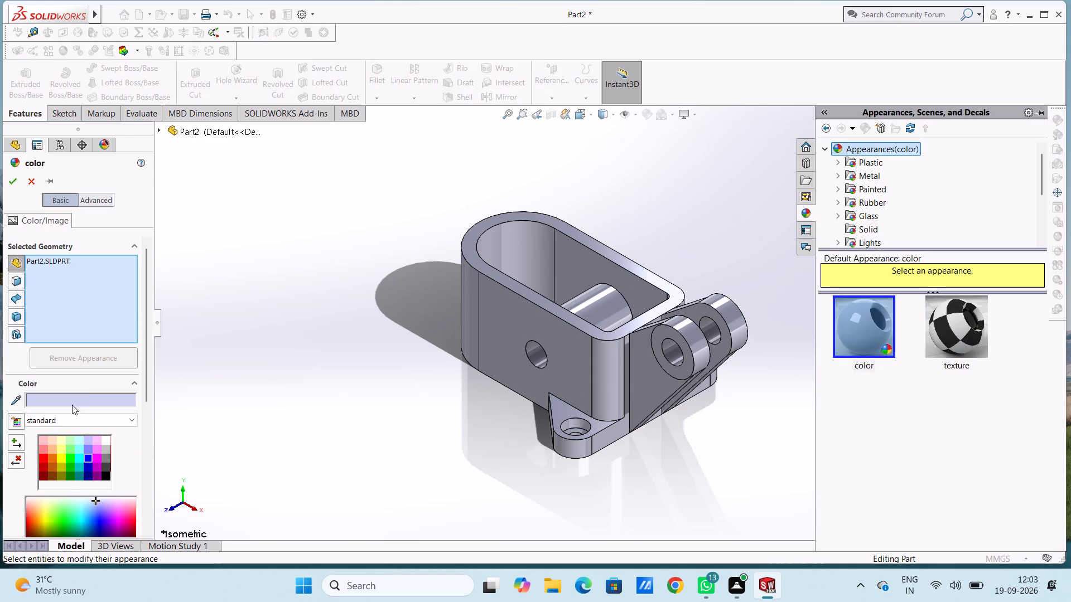
scroll(84, 444, down, 3)
click(64, 366)
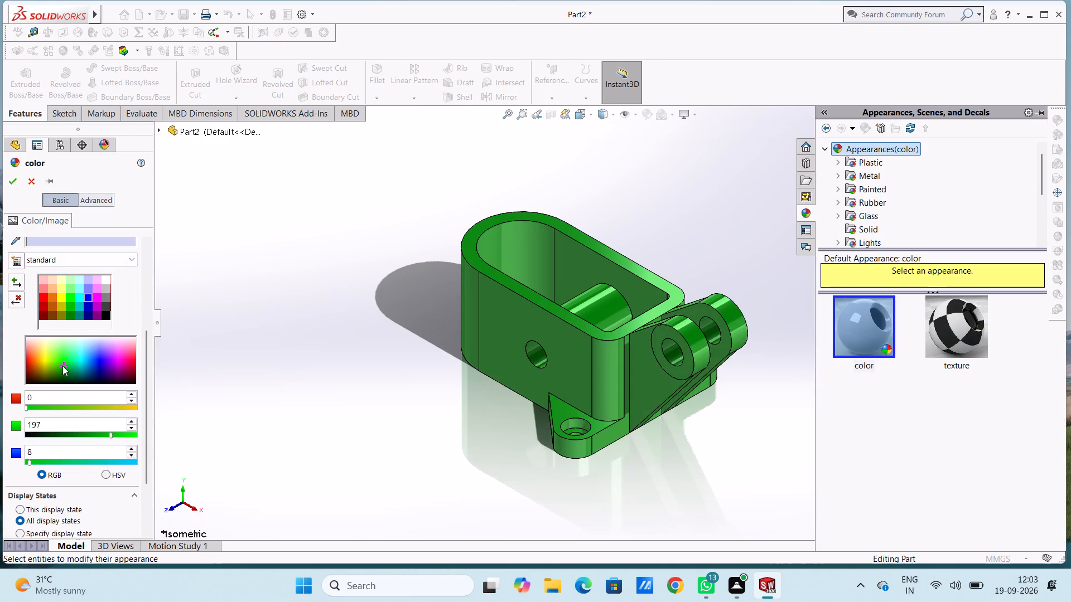
click(65, 372)
click(75, 382)
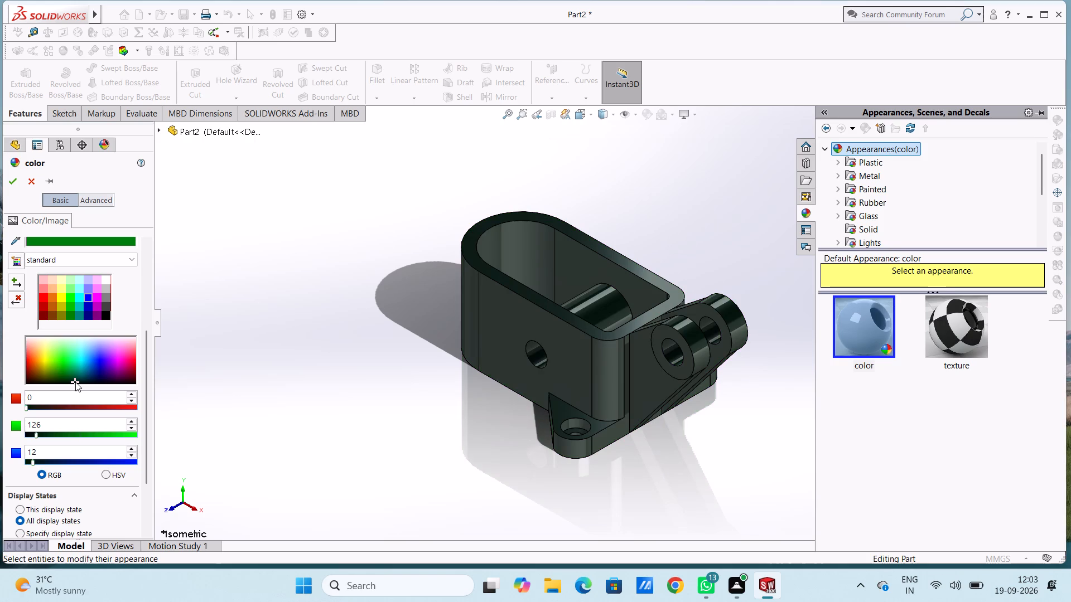
click(52, 375)
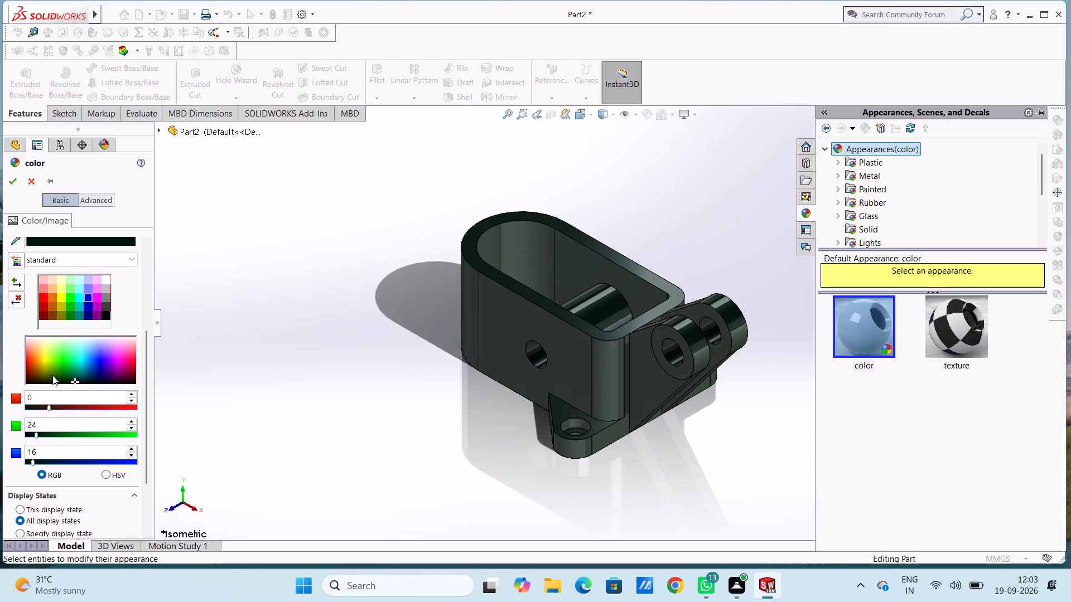
click(53, 373)
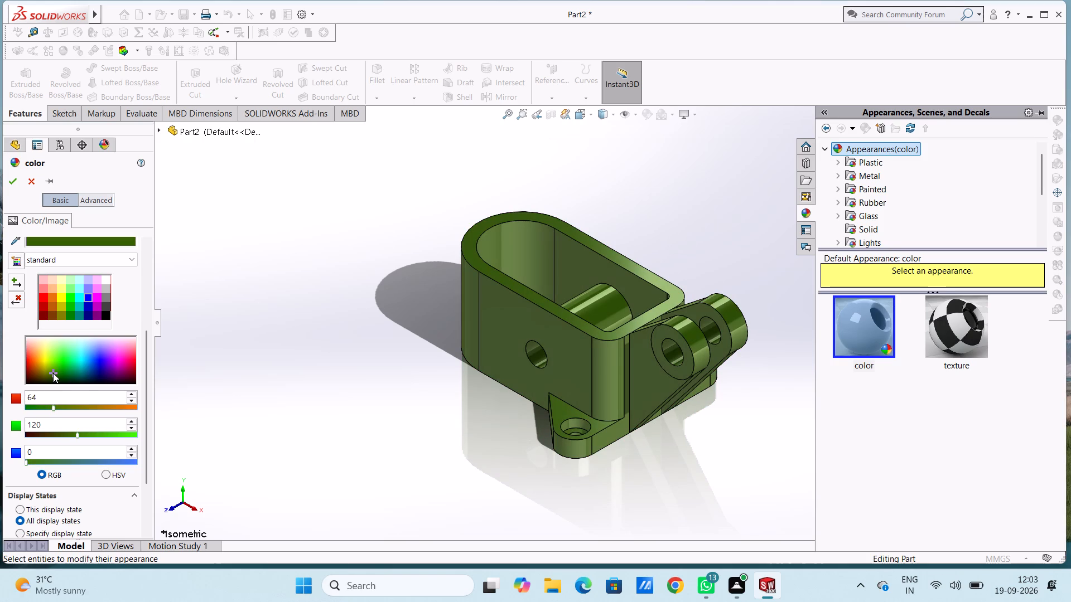
click(16, 183)
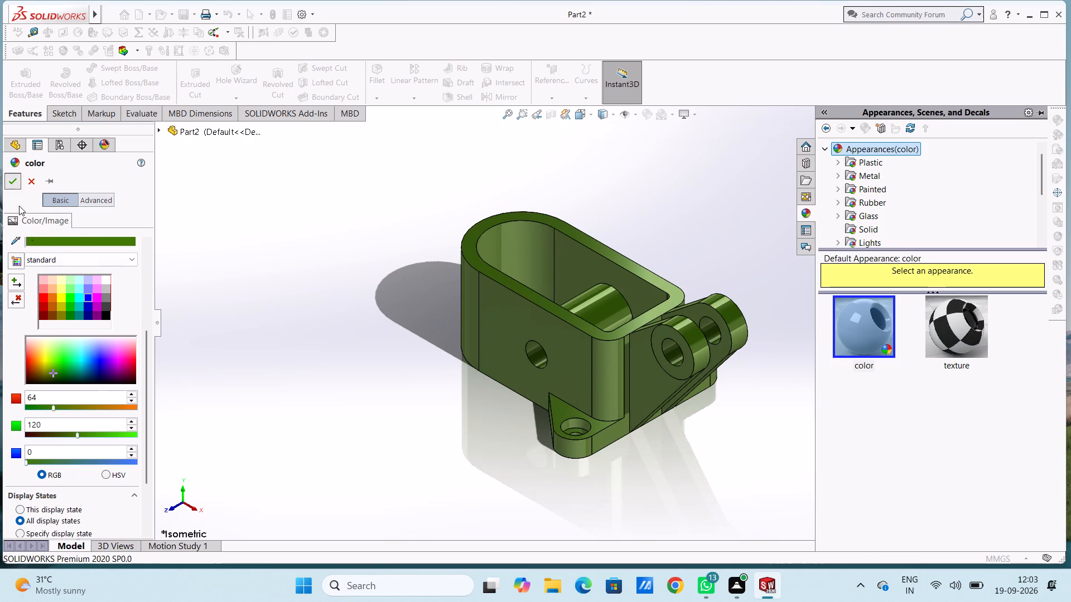
click(231, 324)
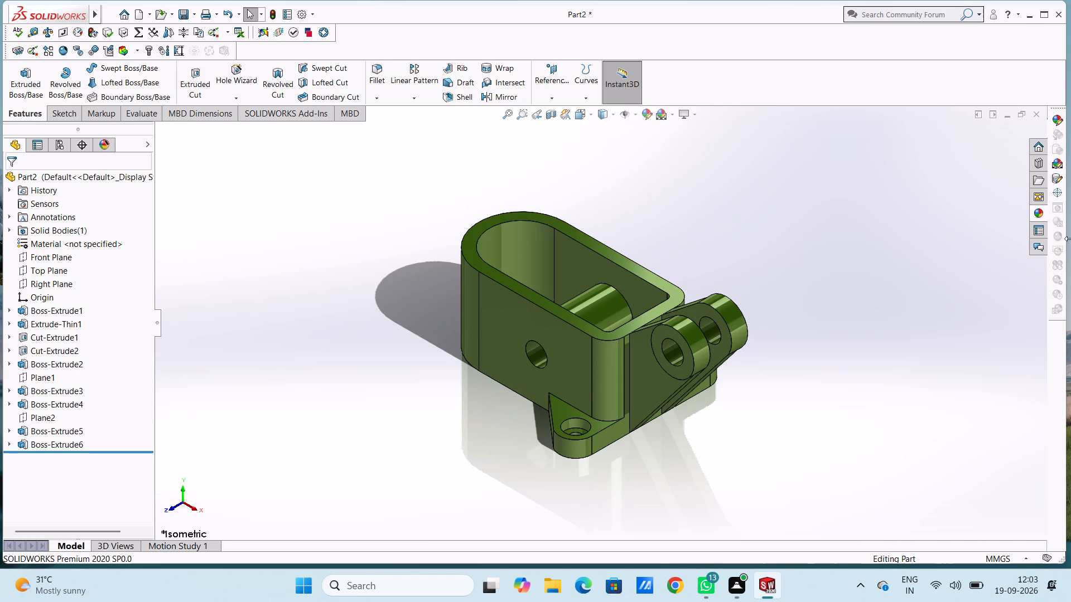
Apply the chromium plate metal appearance to the inner face of the round hole in the side wall.
click(1031, 215)
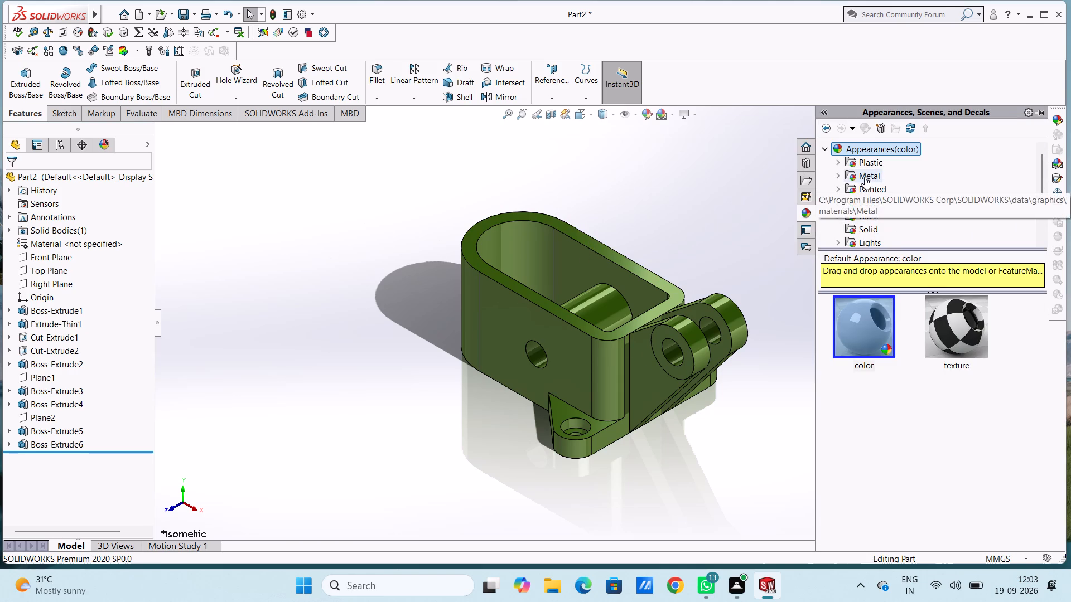
click(865, 176)
scroll(443, 343, down, 5)
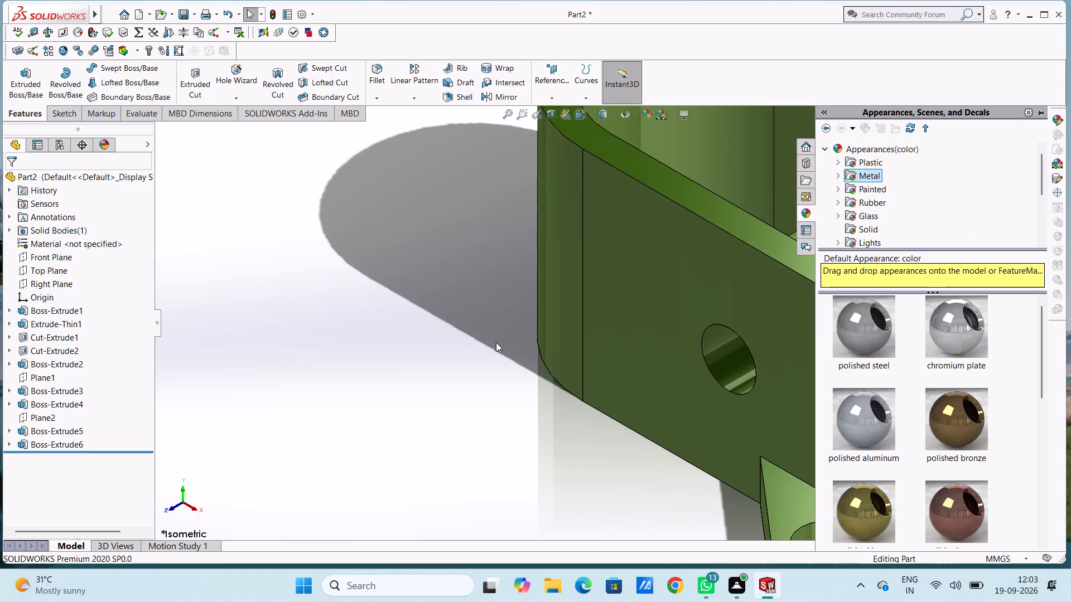
drag(969, 329, 903, 349)
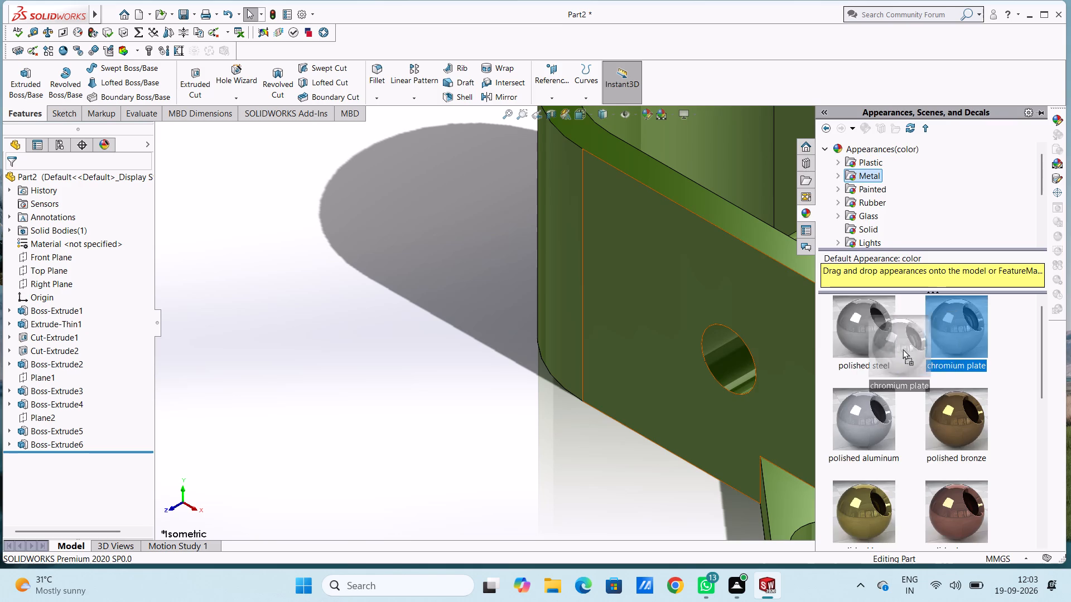
drag(903, 349, 716, 371)
click(715, 371)
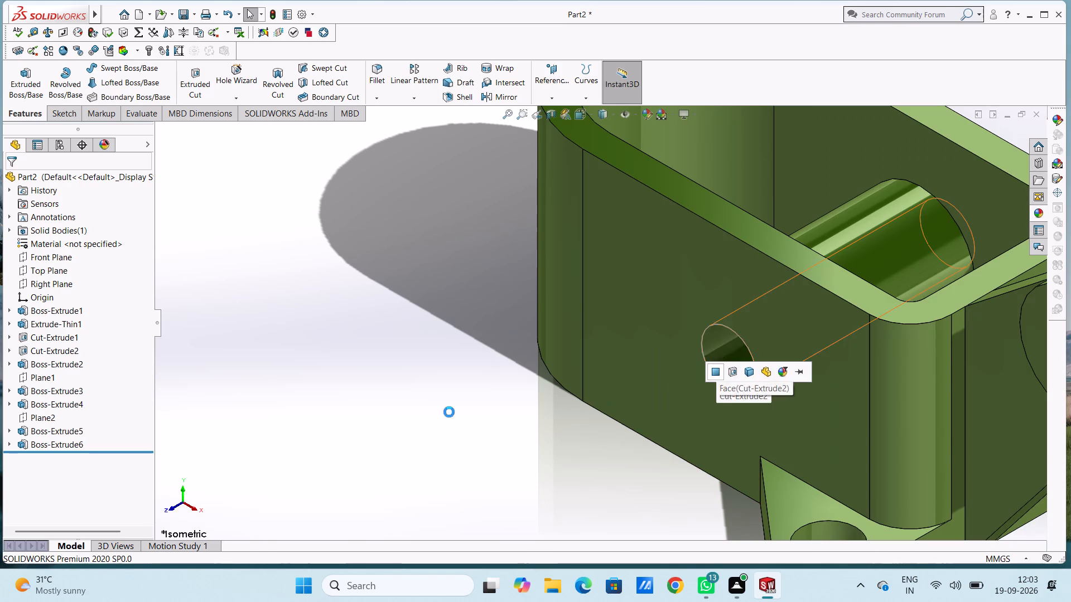
Apply chromium plate to the cylindrical counterbore wall of the lug below the side-wall hole.
scroll(441, 412, up, 5)
scroll(404, 314, up, 1)
middle_drag(402, 322, 415, 380)
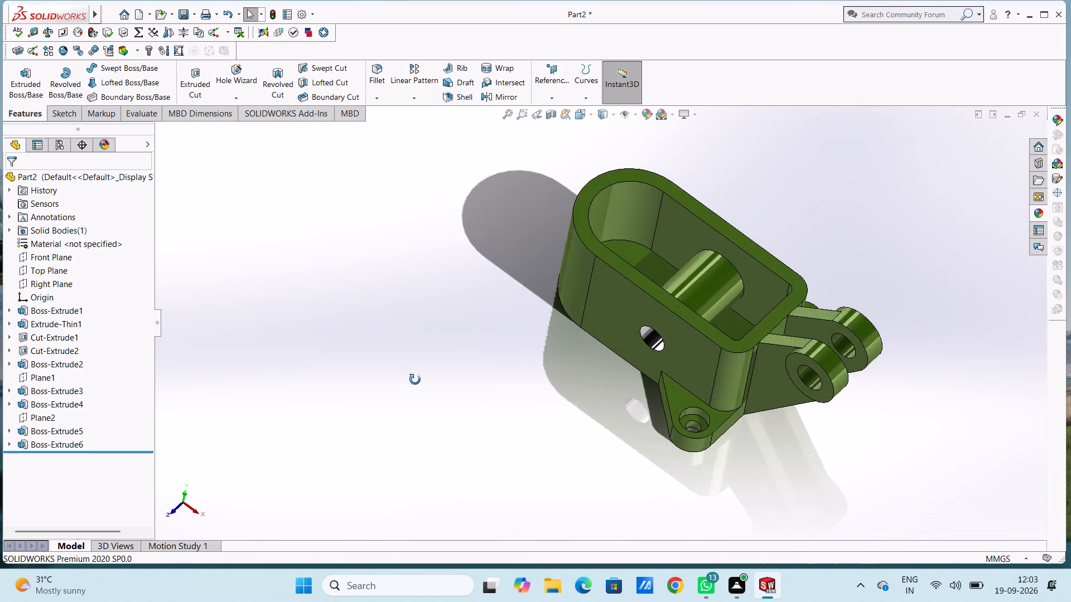
middle_drag(415, 380, 424, 389)
scroll(602, 473, down, 4)
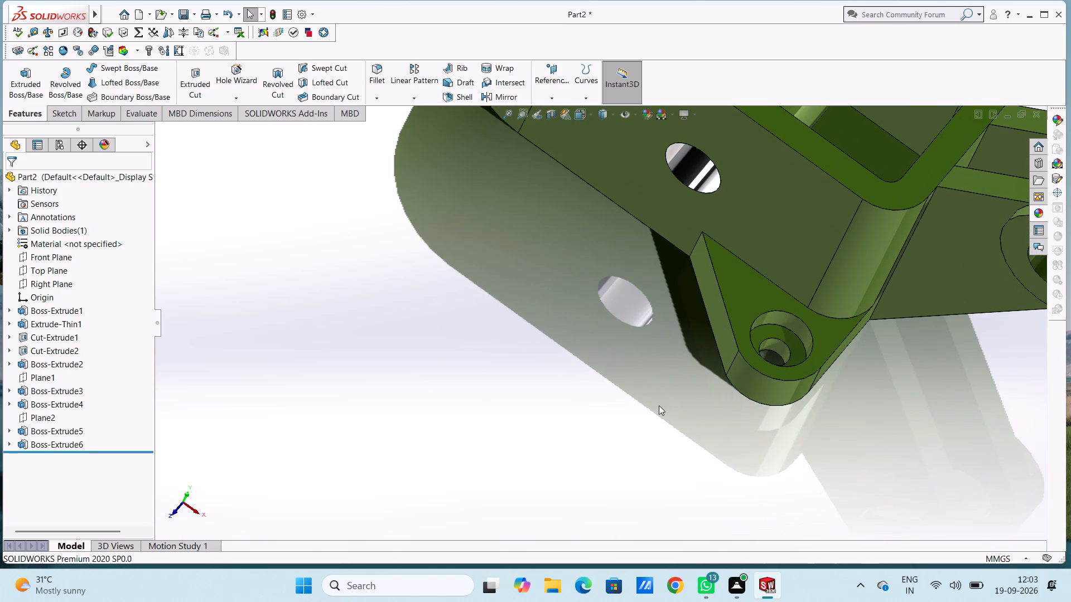
scroll(854, 342, down, 4)
scroll(648, 288, down, 6)
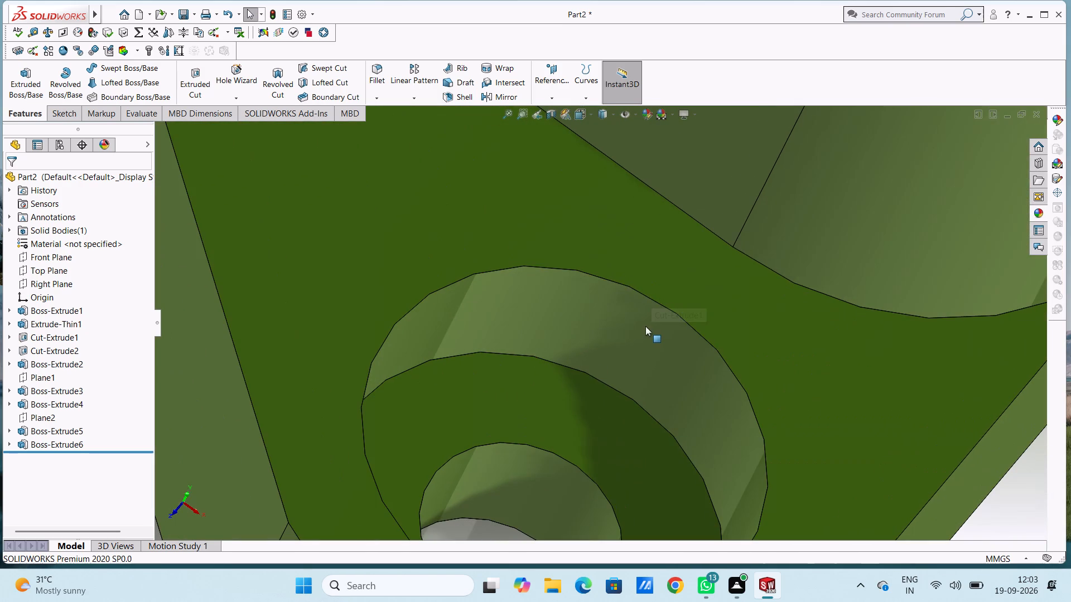
click(1034, 213)
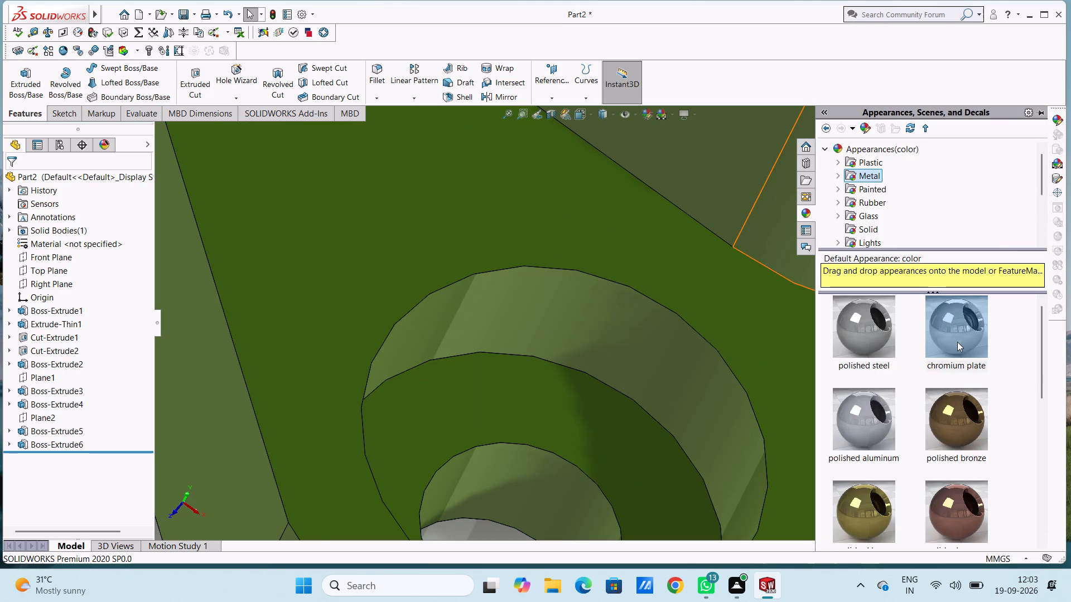
drag(961, 336, 673, 390)
click(672, 390)
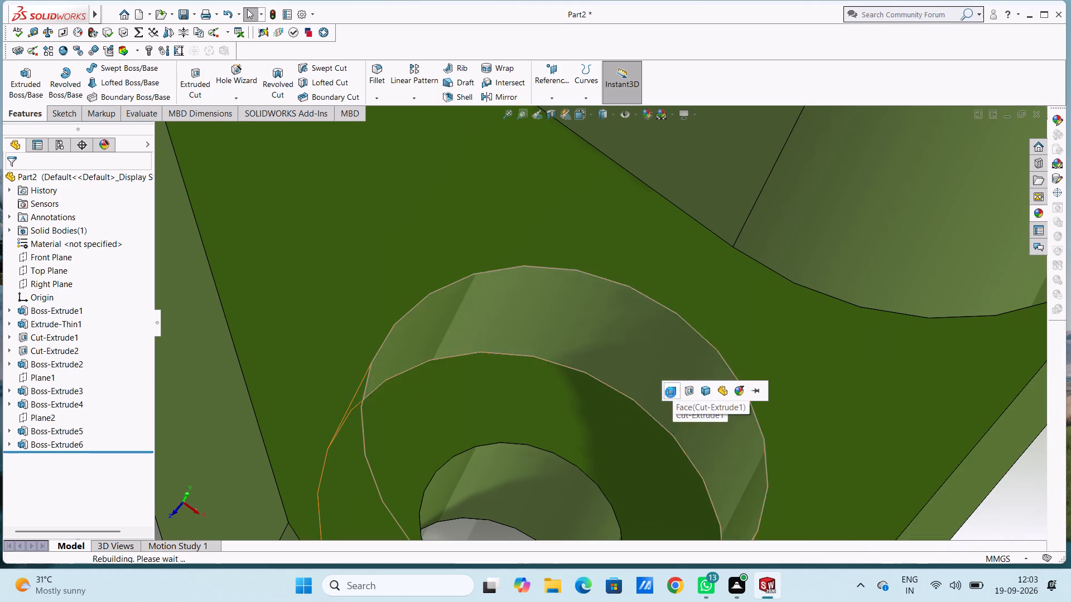
Apply chromium plate to the inner face of the smaller through hole in the same lug.
scroll(611, 458, up, 4)
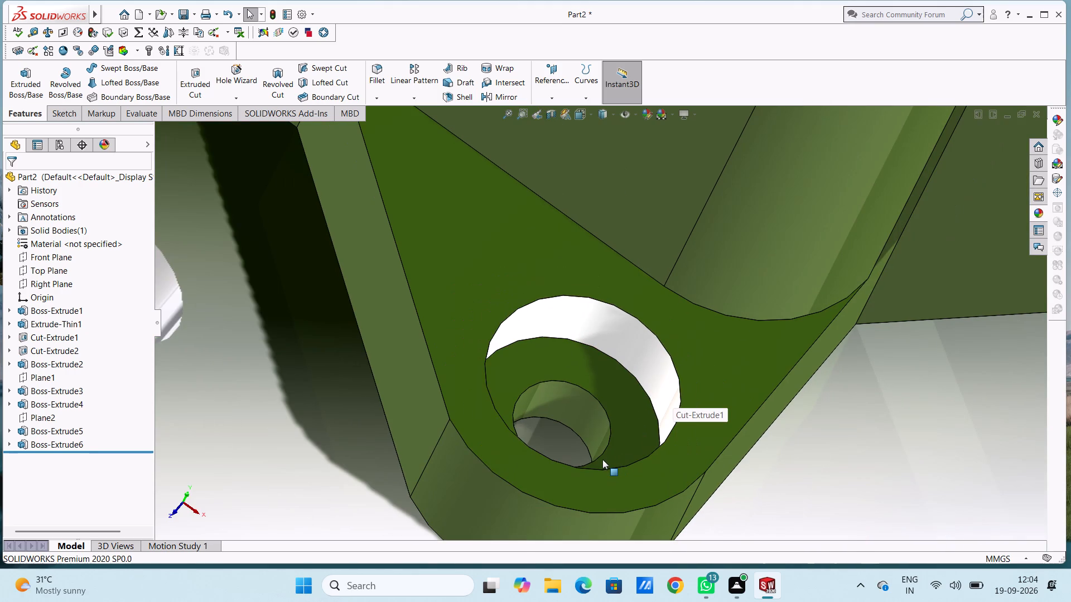
scroll(551, 424, down, 1)
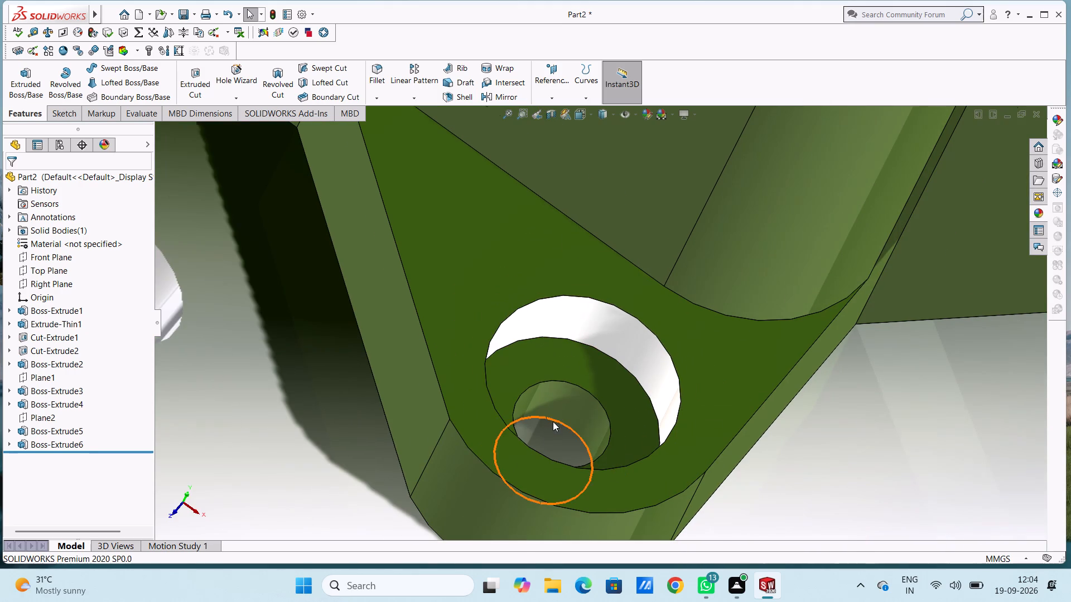
scroll(553, 421, down, 2)
click(1033, 212)
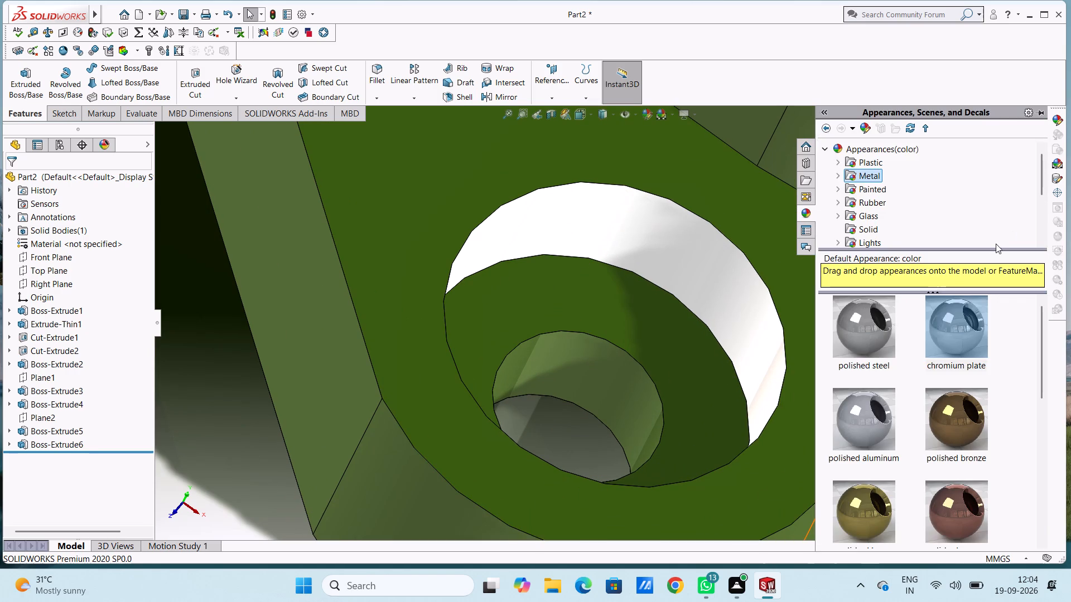
drag(960, 323, 654, 370)
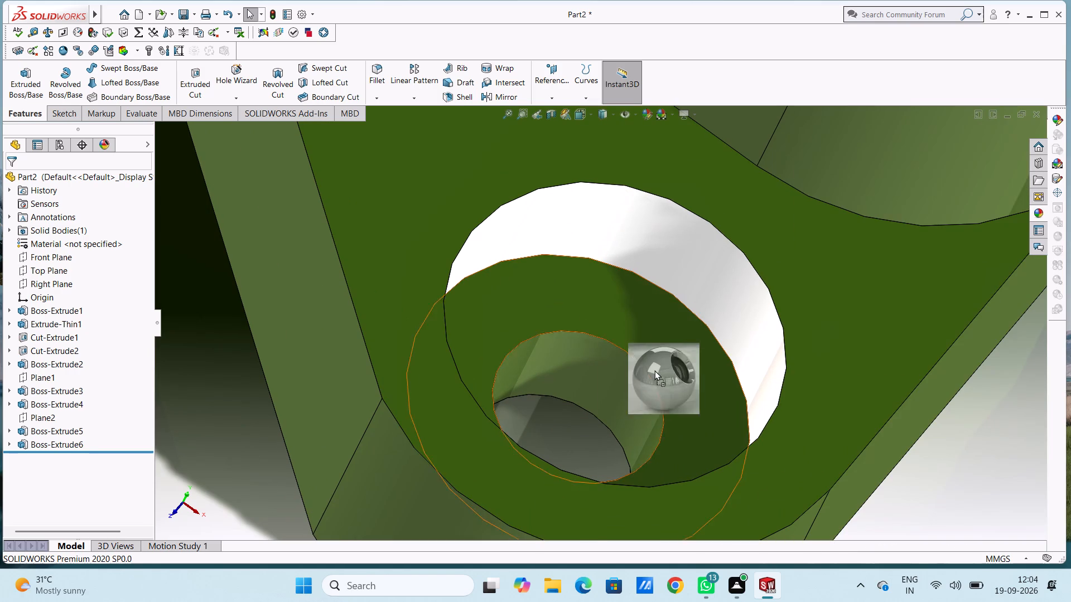
drag(654, 370, 628, 381)
click(626, 381)
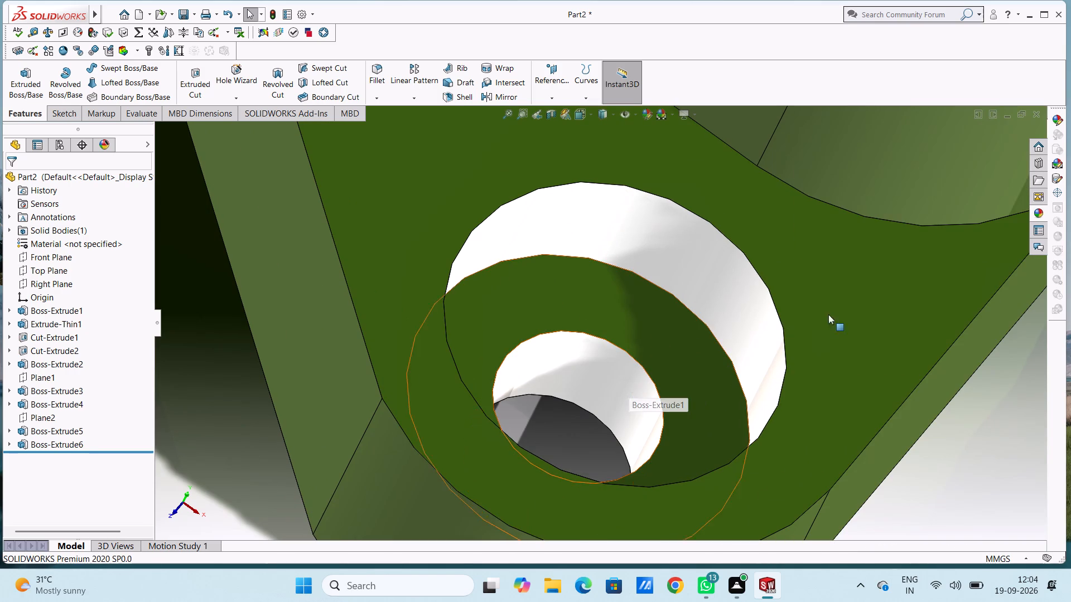
Apply polished steel to the flat ring-shaped floor of the same lug's counterbore.
click(1034, 213)
drag(877, 321, 775, 324)
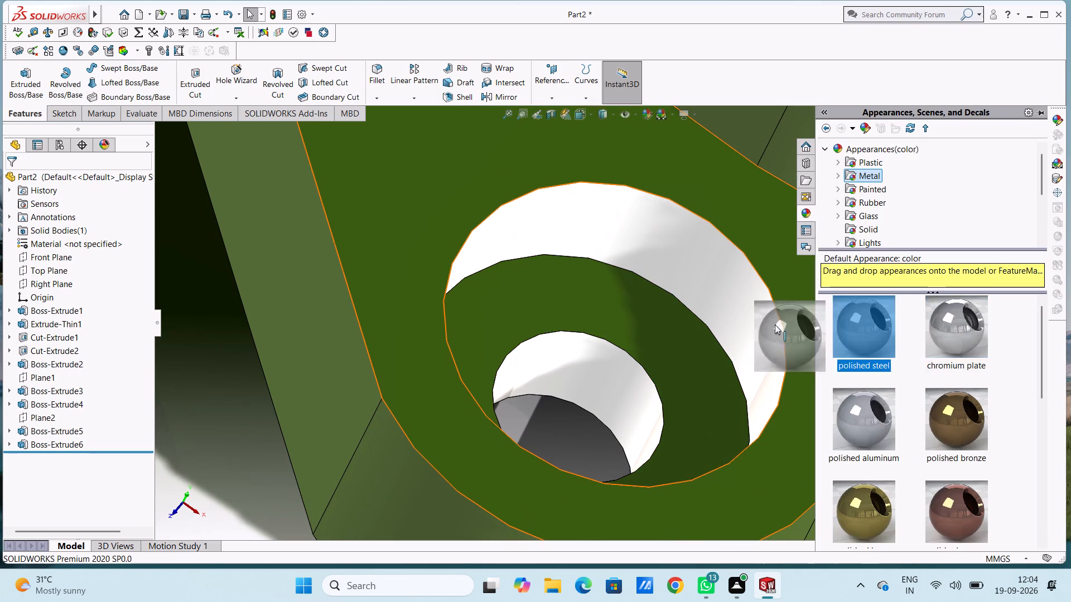
drag(775, 324, 678, 320)
click(678, 320)
Apply polished steel to the flat counterbore floor of the lug on the opposite side of the bracket.
scroll(676, 324, up, 12)
scroll(760, 305, up, 1)
middle_drag(753, 312, 735, 333)
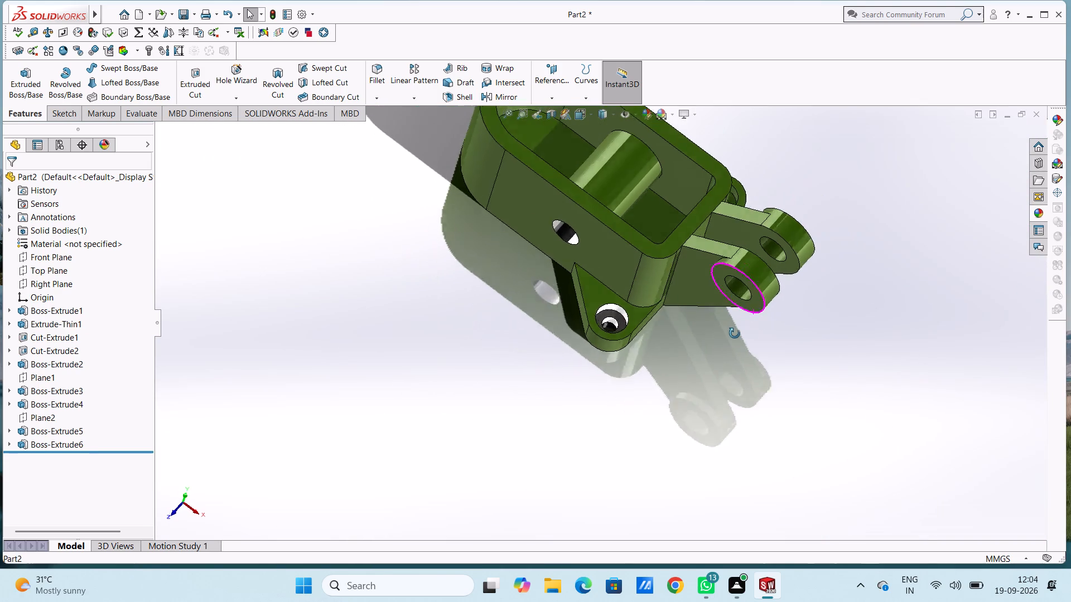
middle_drag(735, 333, 691, 387)
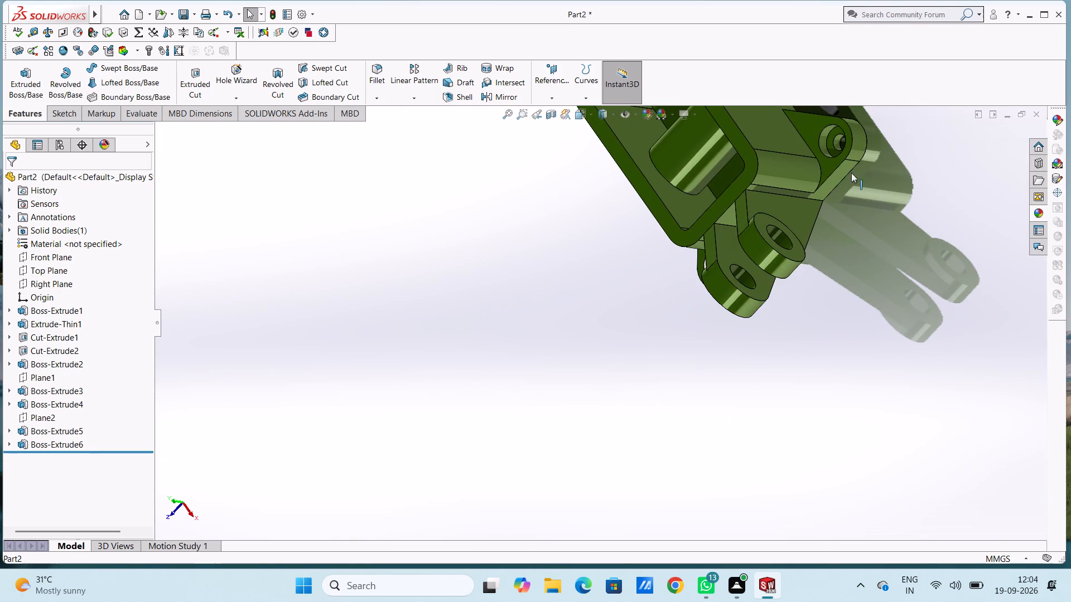
scroll(851, 172, down, 6)
middle_drag(568, 236, 598, 258)
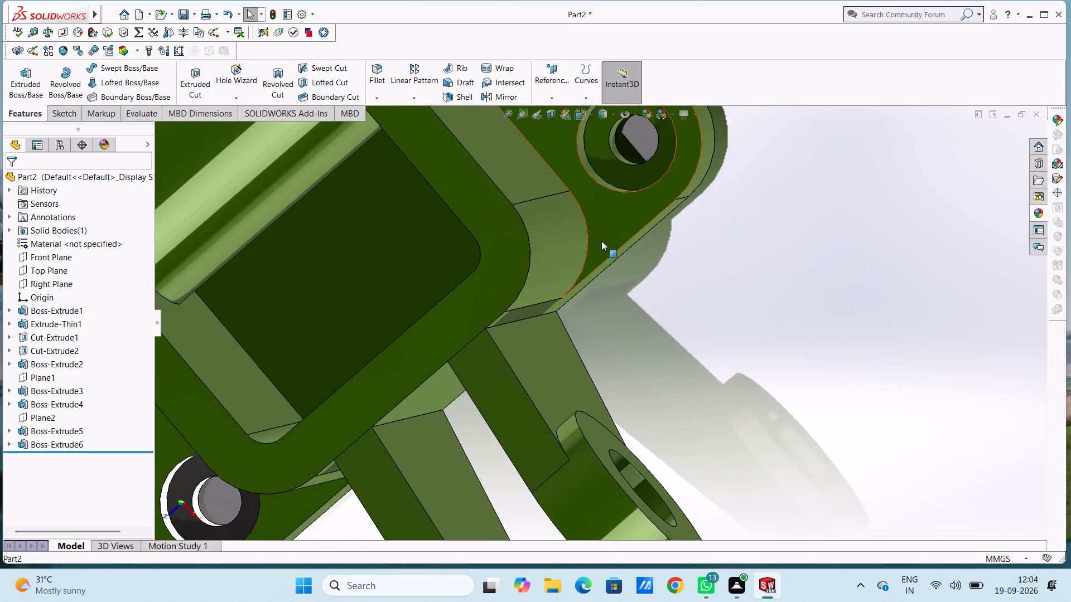
scroll(600, 220, up, 3)
scroll(598, 189, down, 9)
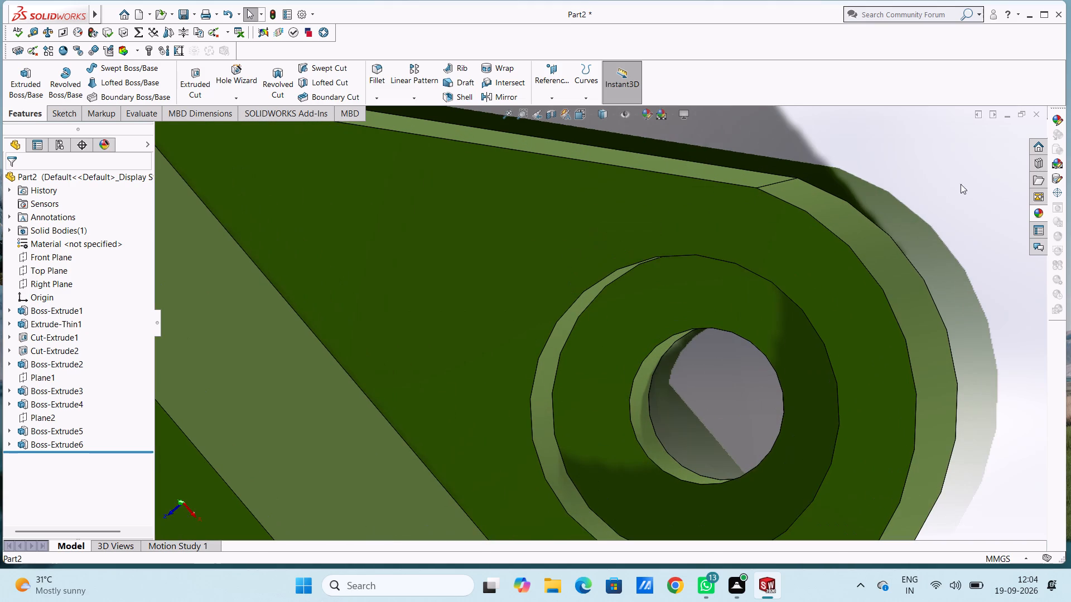
click(1035, 212)
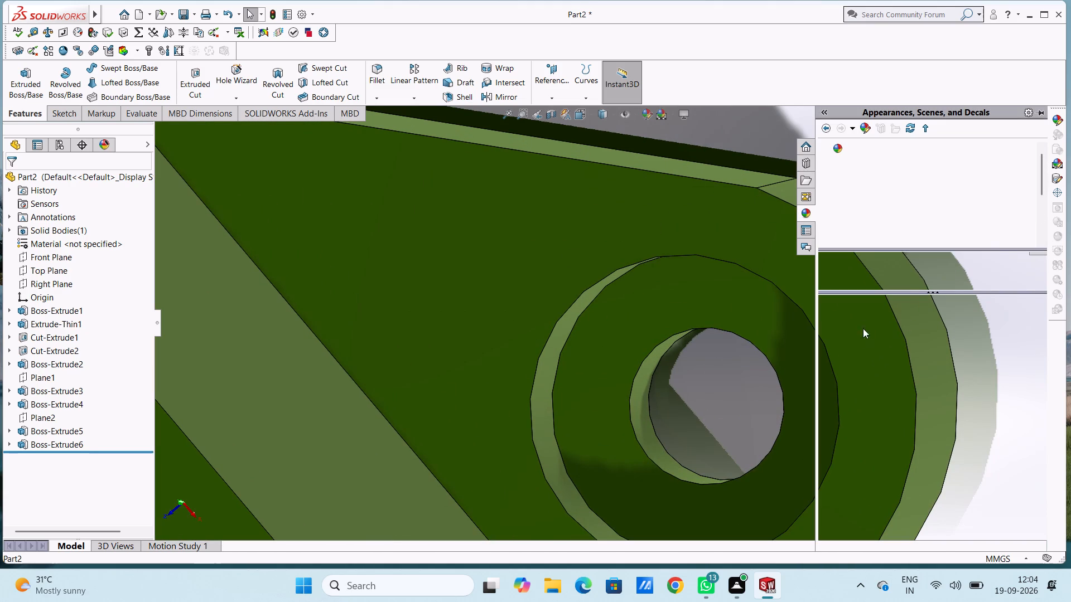
drag(866, 310, 625, 357)
click(625, 357)
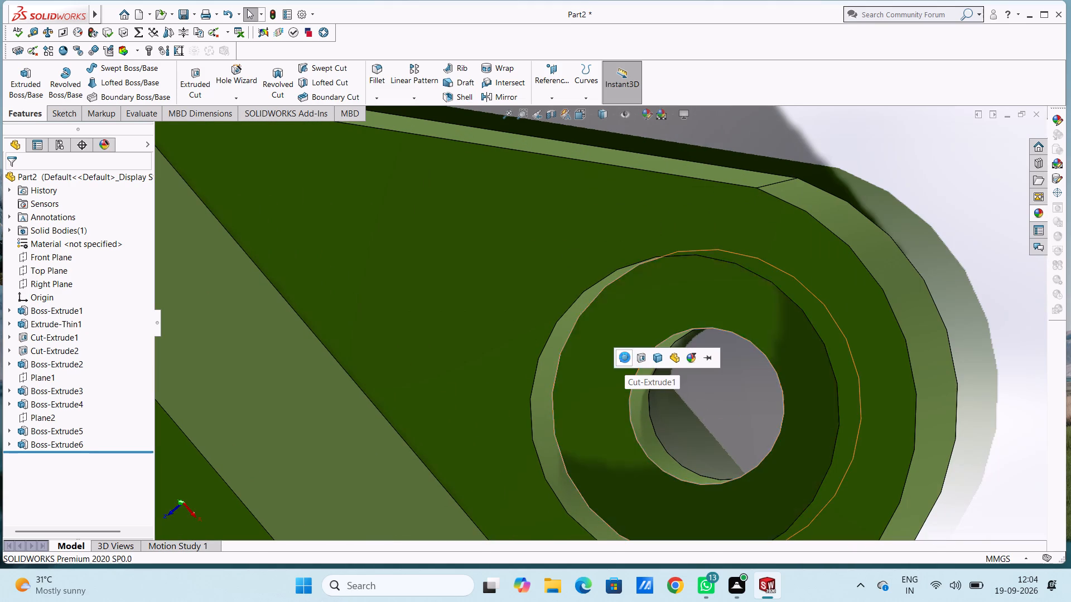
Apply chromium plate to the cylindrical counterbore wall of the opposite lug.
middle_drag(937, 279, 924, 269)
click(1033, 210)
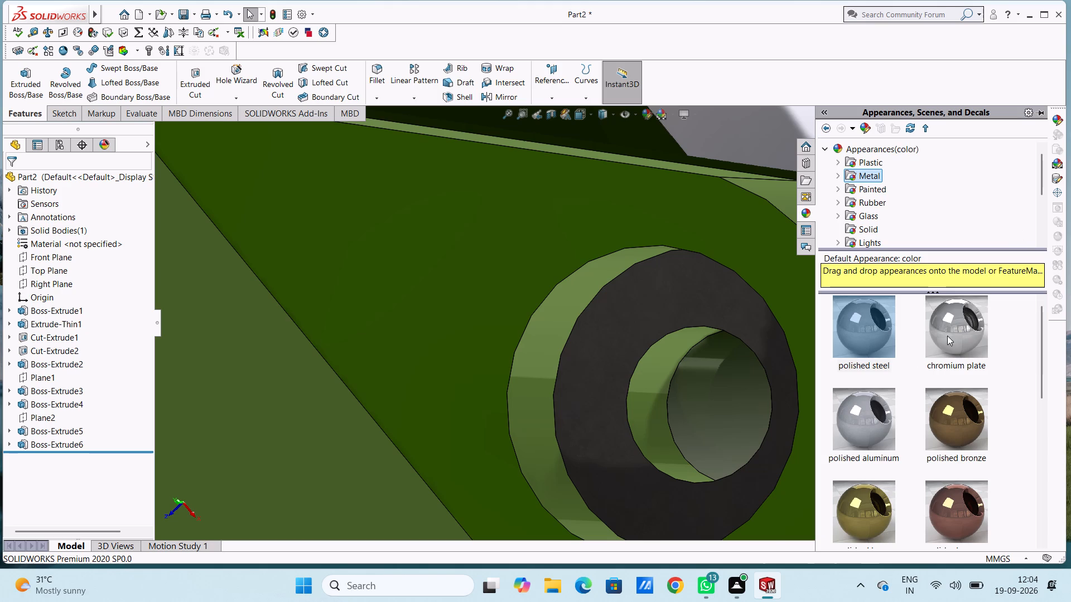
drag(956, 326, 554, 352)
click(554, 352)
Apply chromium plate to the inner face of the opposite lug's smaller through hole.
scroll(659, 379, down, 4)
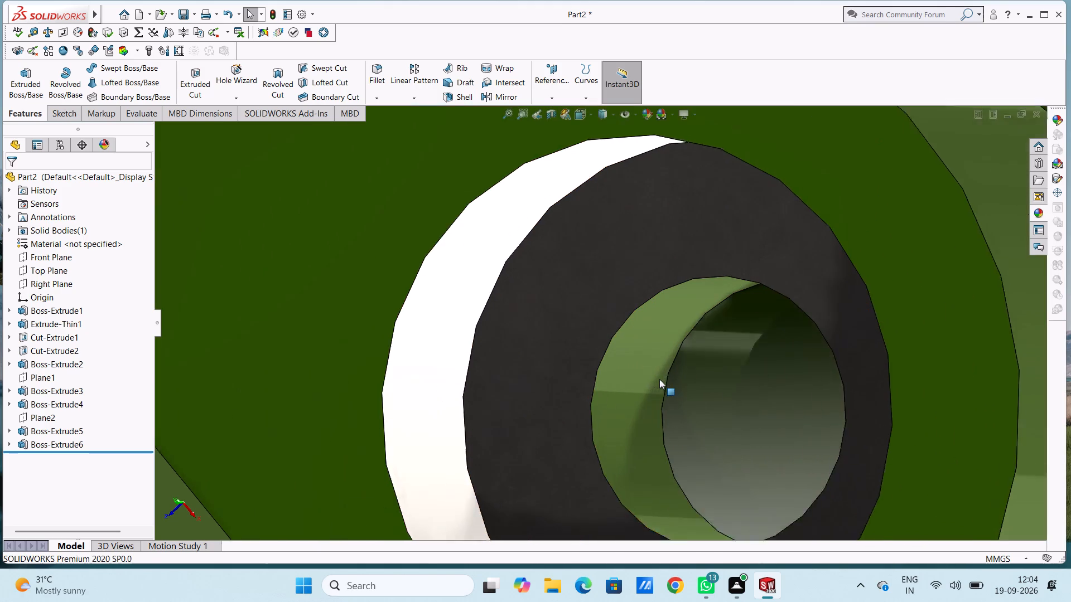
scroll(659, 379, down, 1)
click(1040, 213)
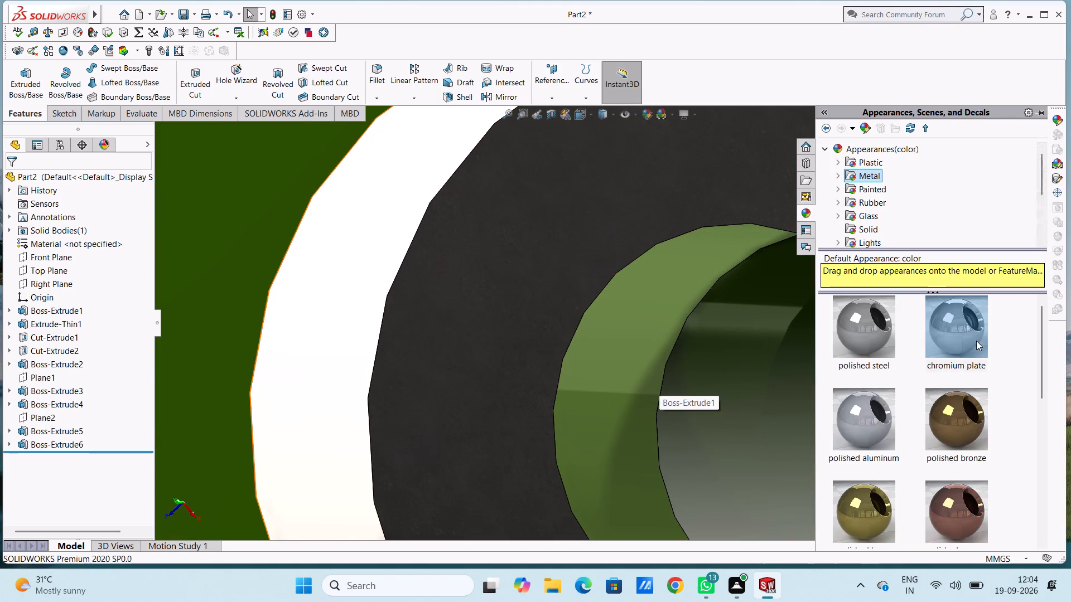
drag(968, 329, 583, 370)
click(583, 370)
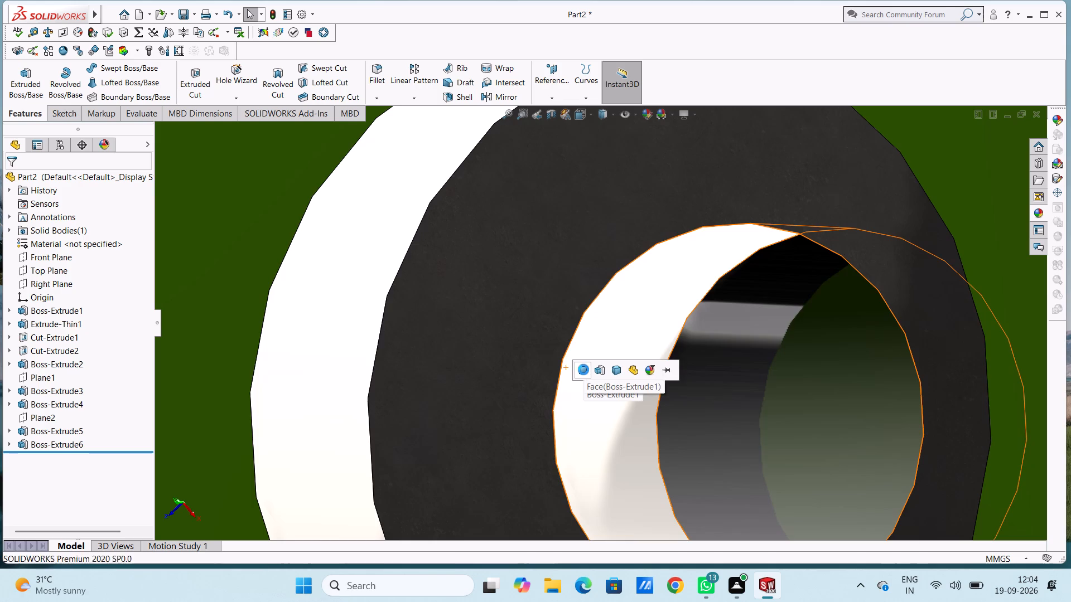
Examine the whole bracket from above and from the side, including both lugs, the side-wall hole and the arms.
scroll(583, 370, up, 14)
scroll(530, 376, up, 1)
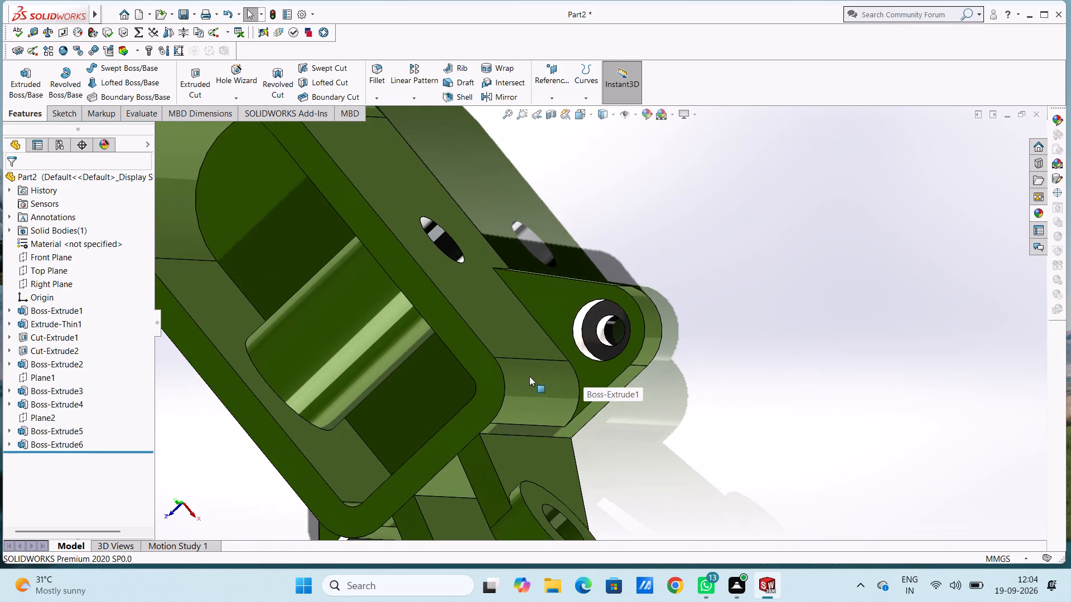
middle_drag(530, 377, 553, 336)
scroll(519, 391, up, 4)
scroll(379, 406, up, 1)
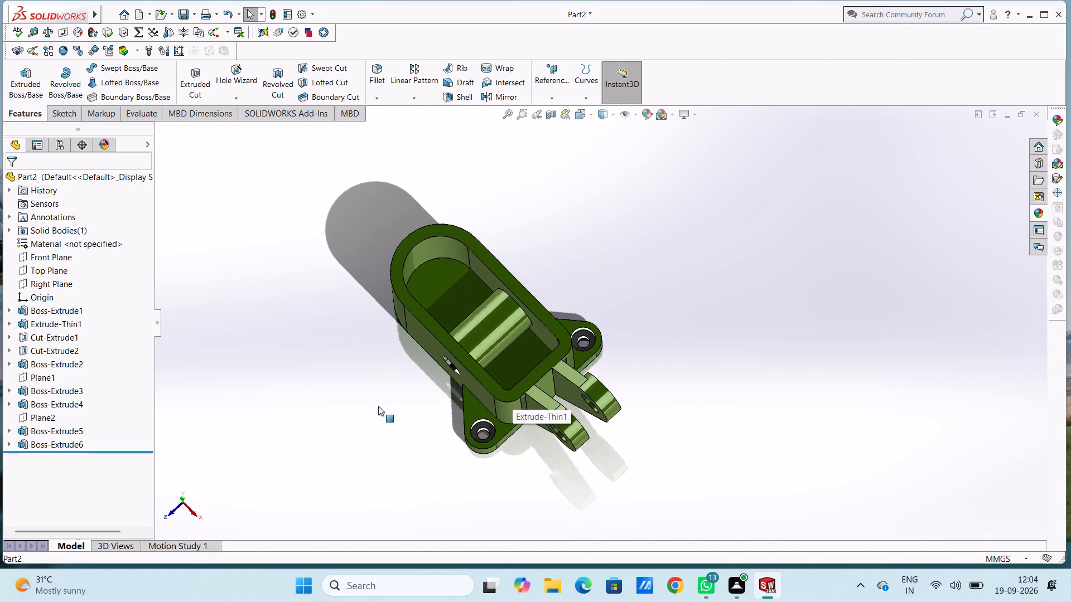
middle_drag(378, 406, 399, 408)
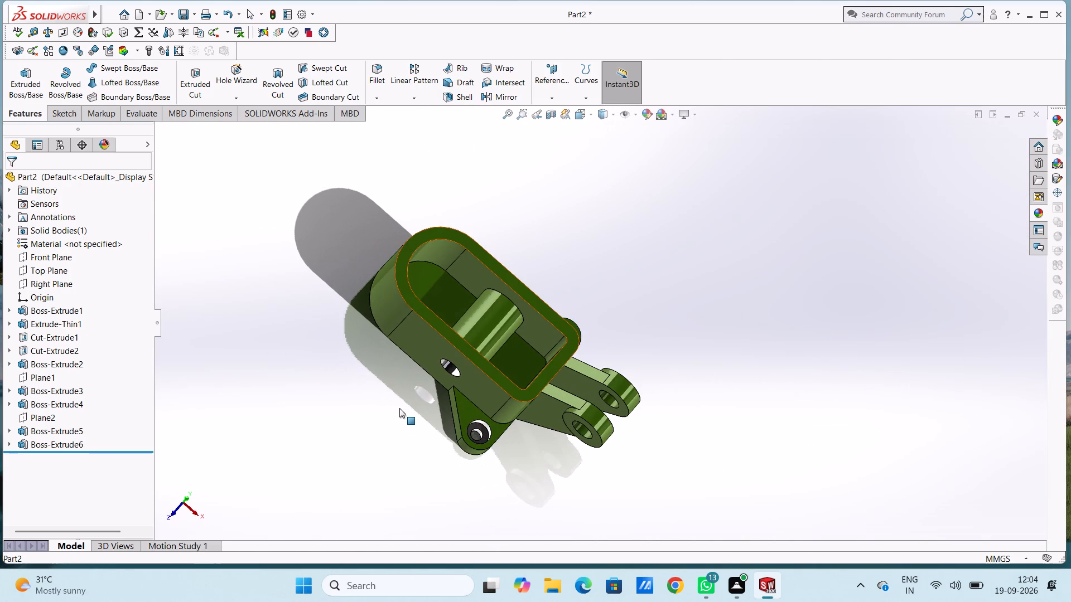
Apply the reflective metal appearance used in the side-wall hole to the inner face of the nearer arm's boss hole.
key(ctrl+7)
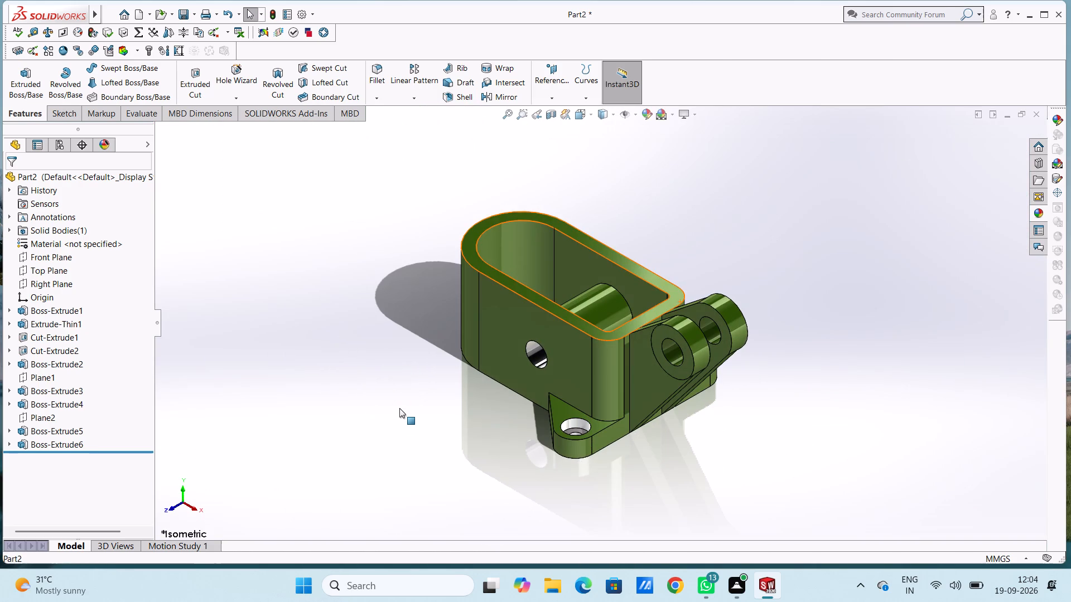
scroll(721, 351, down, 6)
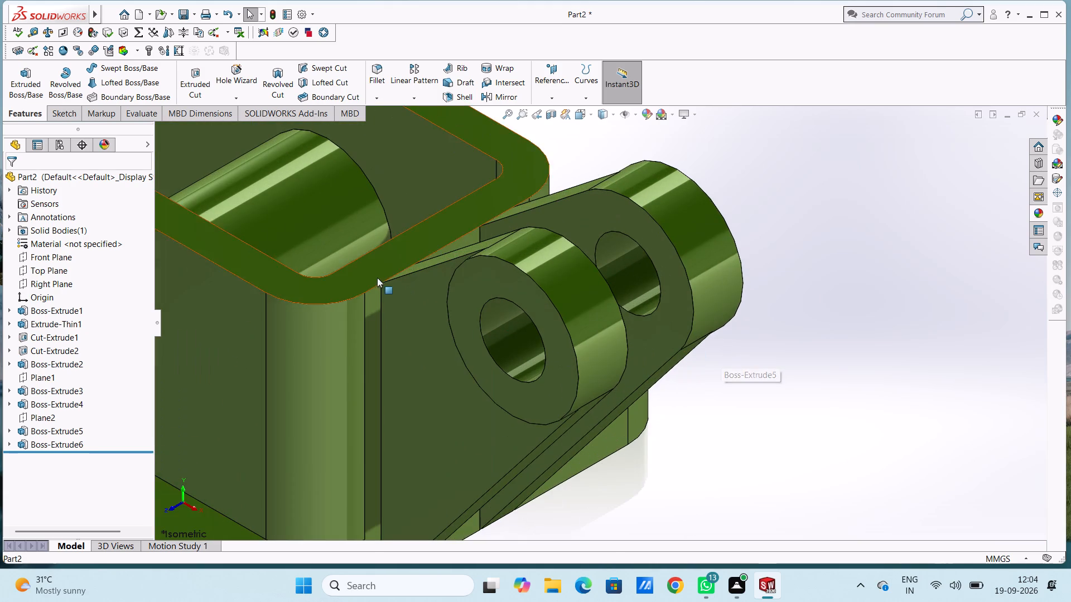
scroll(384, 283, down, 2)
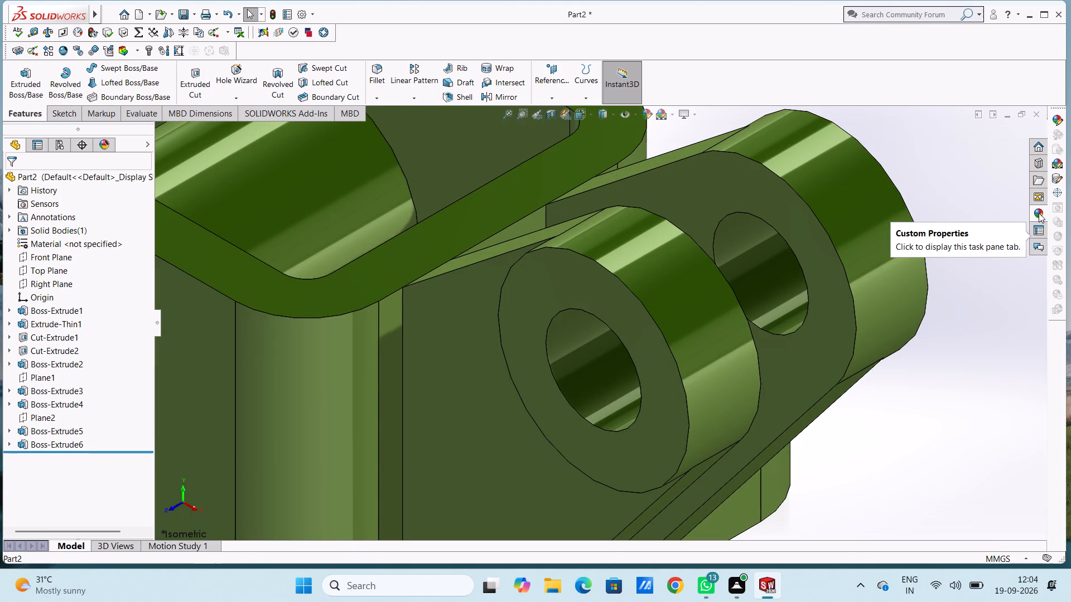
click(1039, 212)
drag(966, 333, 578, 378)
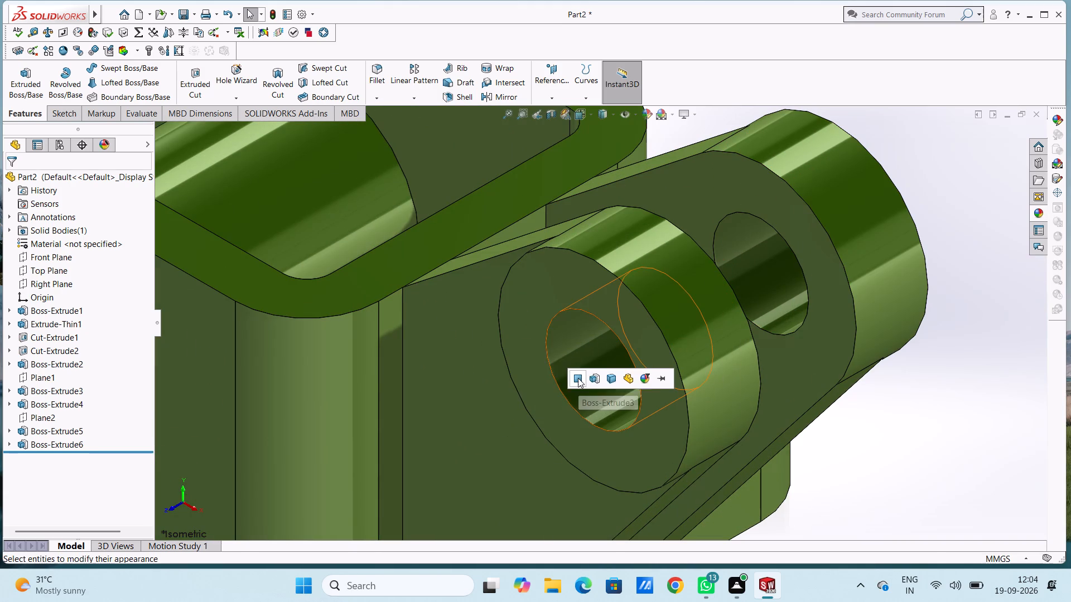
click(578, 378)
Apply the same reflective metal appearance to the inner face of the farther arm's boss hole.
scroll(784, 266, down, 5)
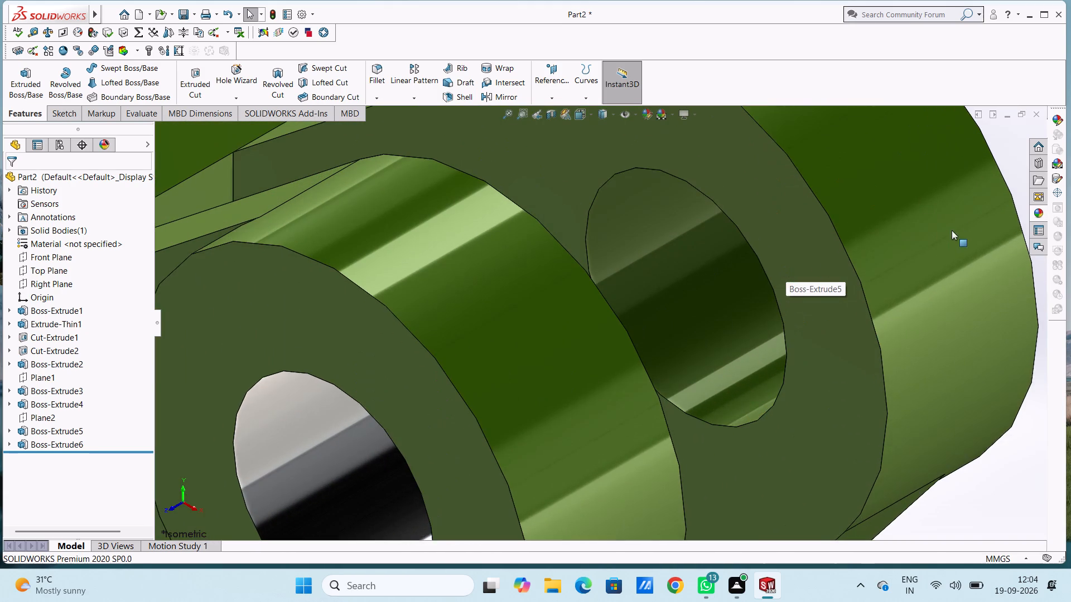
click(1034, 211)
drag(958, 322, 645, 331)
click(645, 331)
Examine the finished bracket from all sides, including the arm holes, lugs, side-wall holes, open cavity and flat underside.
scroll(645, 331, up, 10)
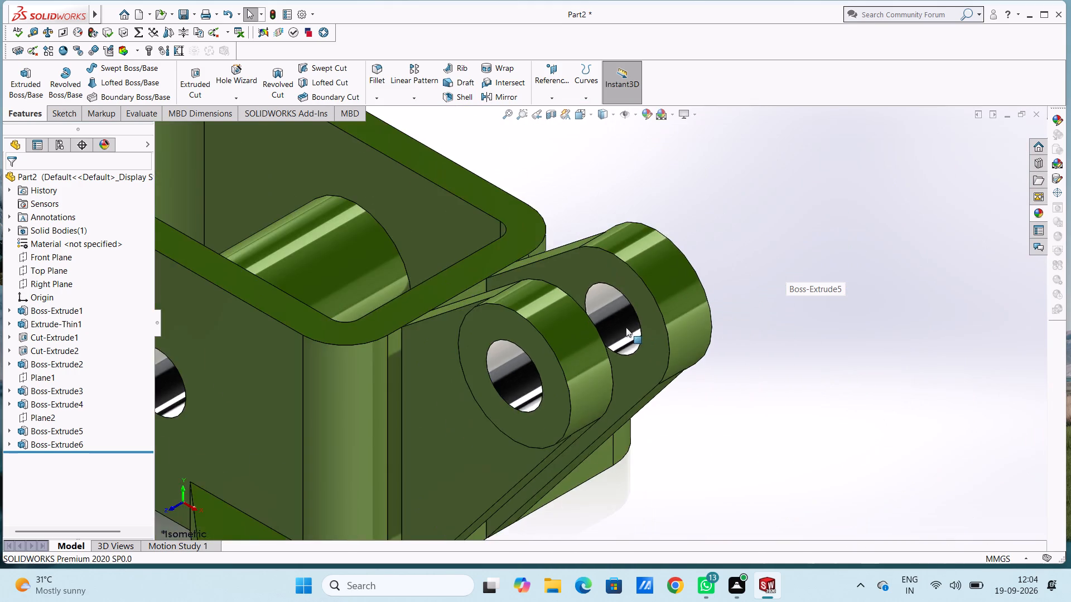
scroll(626, 327, up, 6)
middle_drag(369, 322, 387, 423)
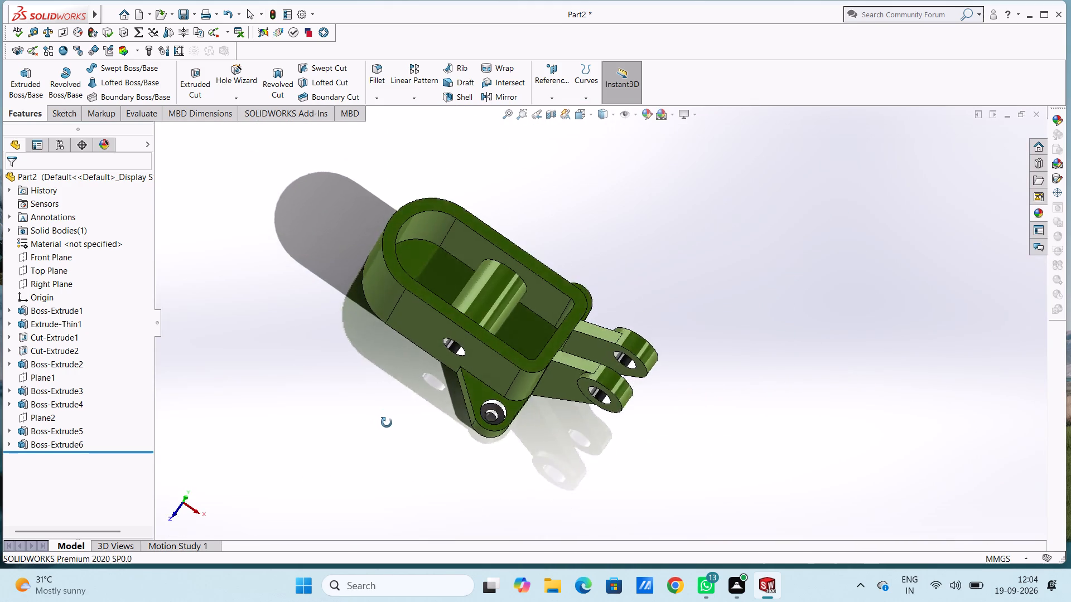
middle_drag(387, 423, 353, 433)
middle_click(356, 434)
middle_click(364, 433)
middle_drag(372, 411, 377, 309)
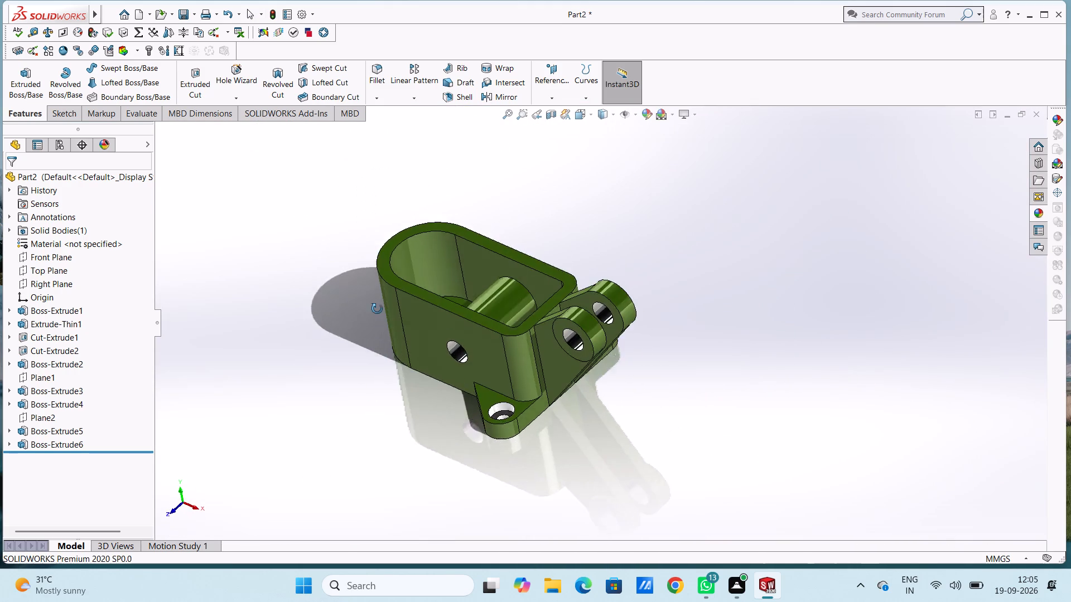
middle_drag(377, 309, 384, 415)
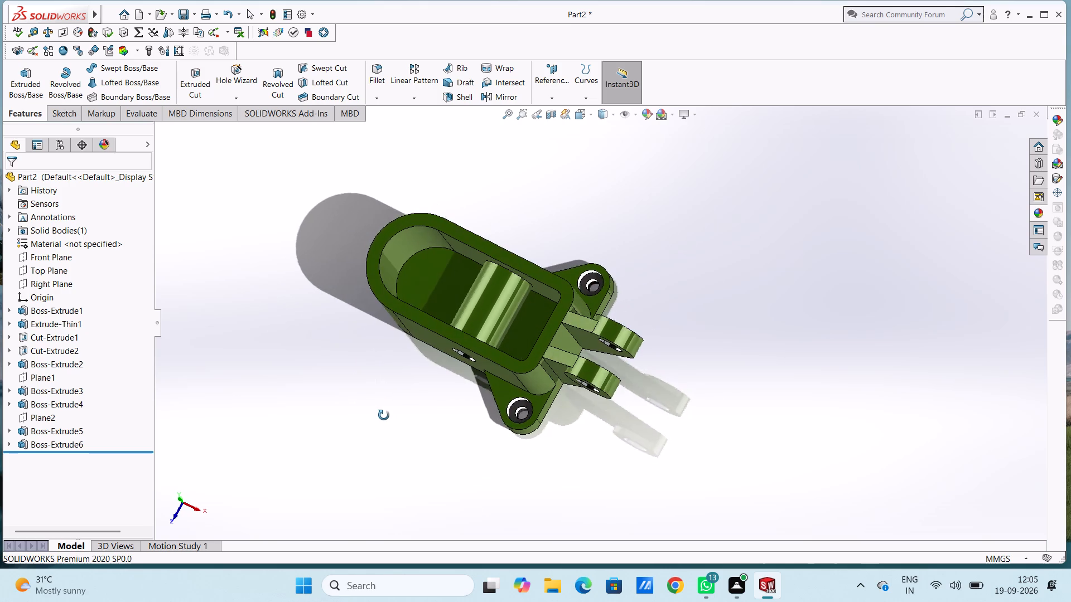
middle_drag(384, 415, 513, 445)
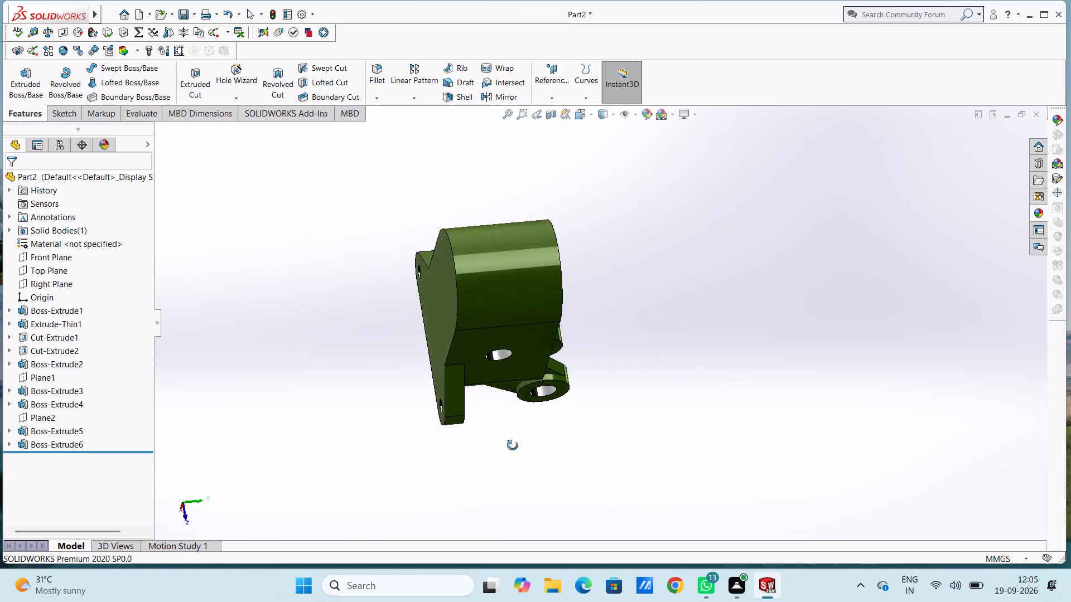
middle_drag(513, 445, 518, 300)
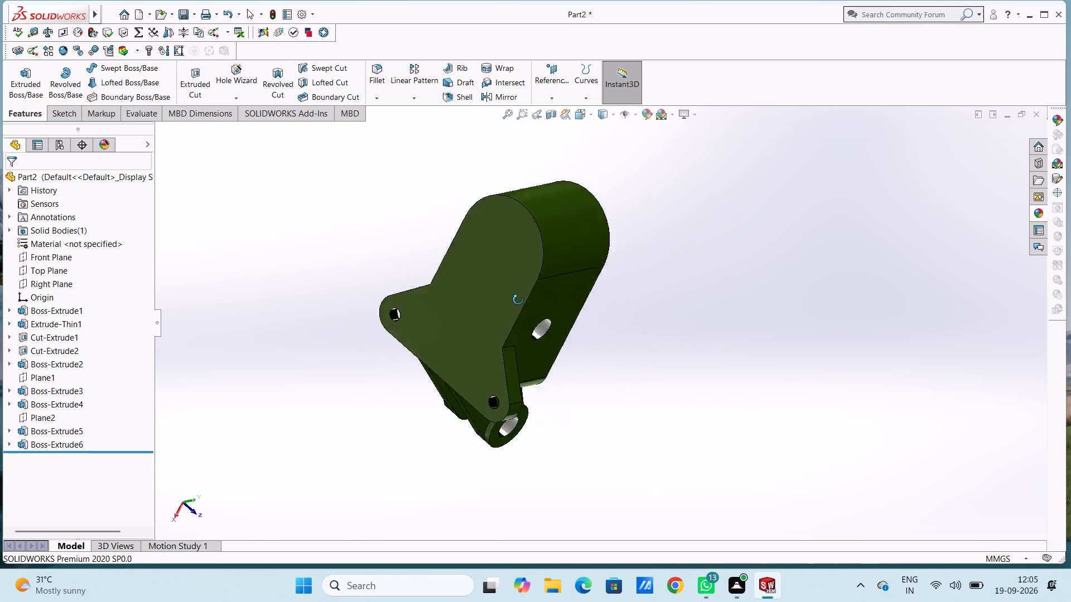
middle_drag(518, 300, 911, 366)
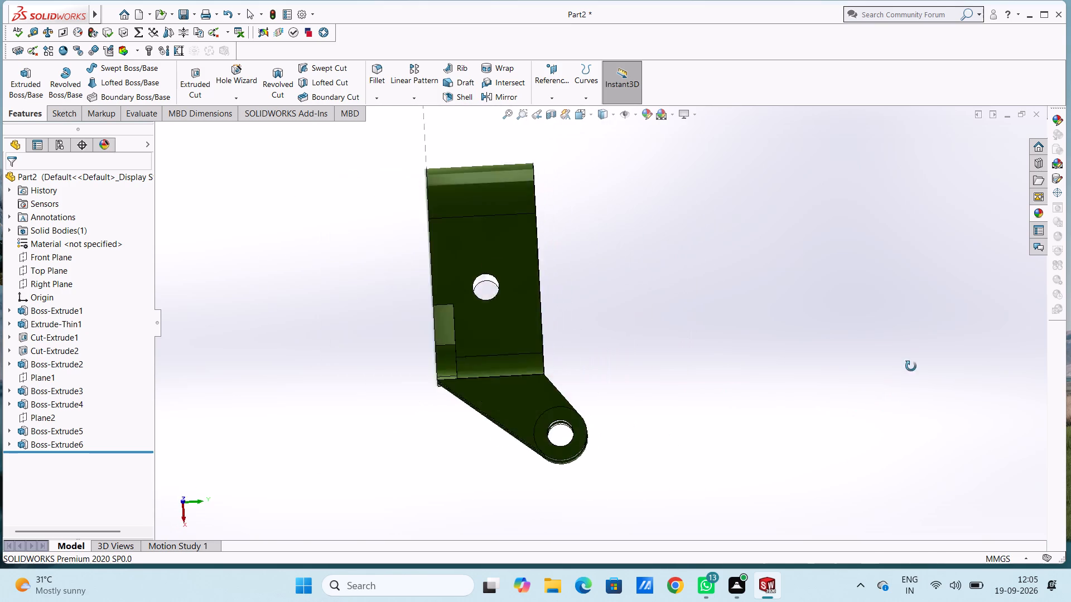
middle_drag(911, 366, 218, 208)
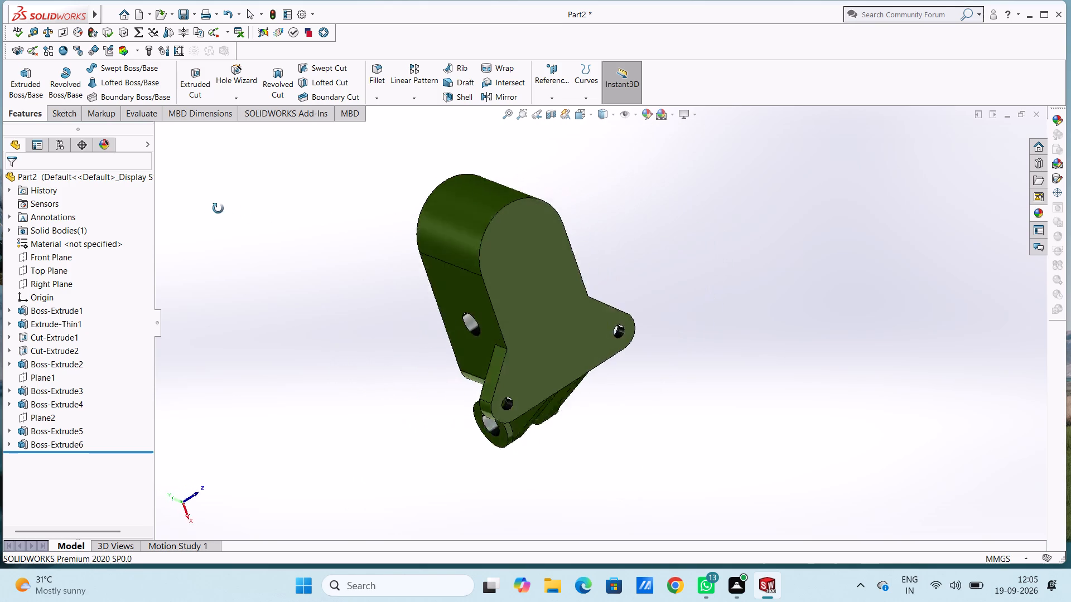
middle_drag(218, 208, 822, 401)
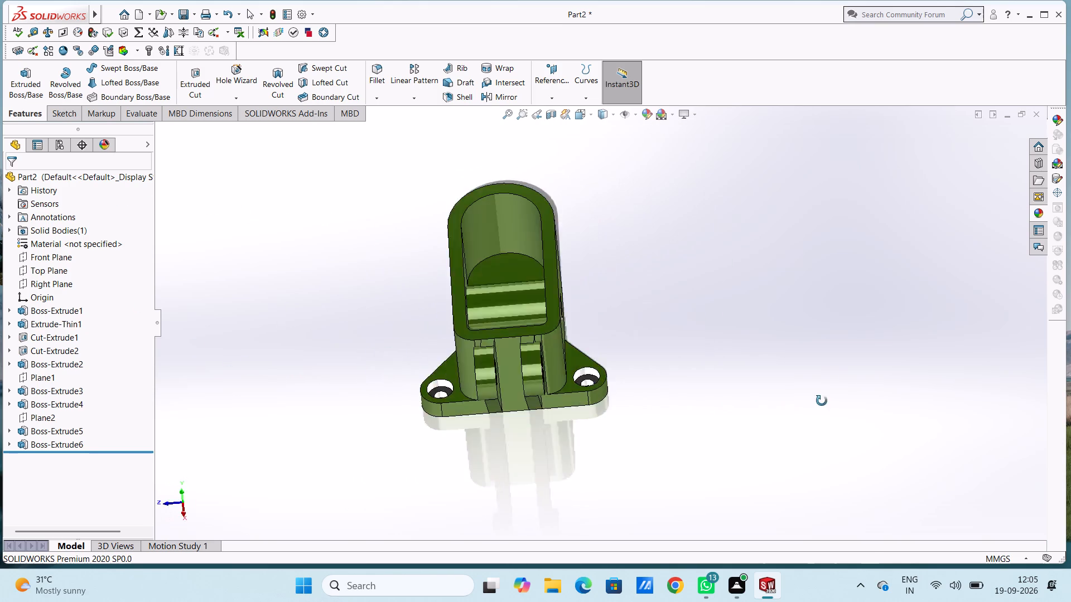
middle_drag(822, 401, 314, 306)
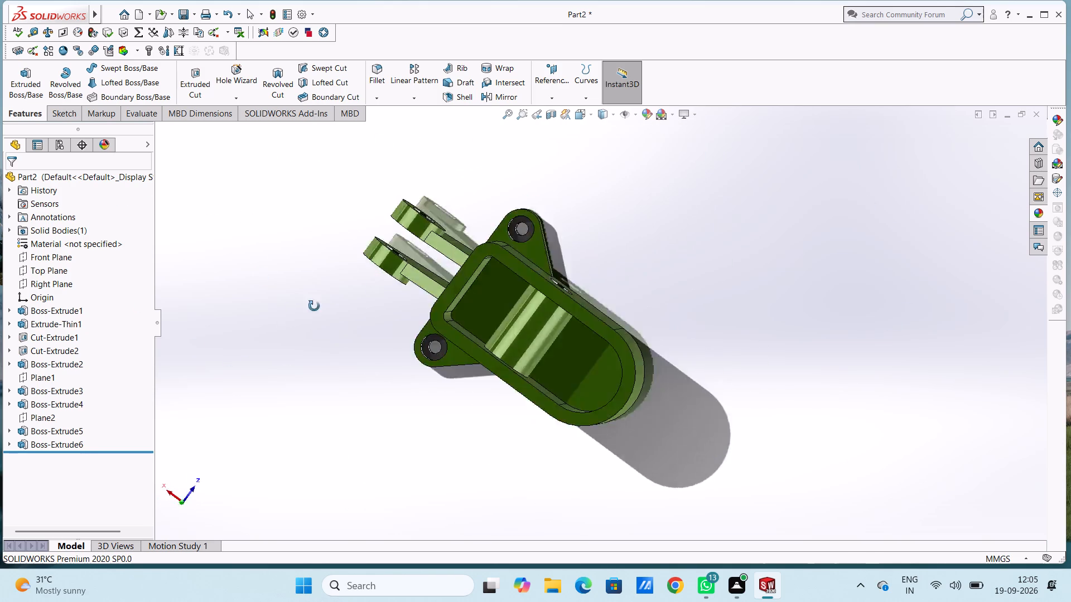
middle_drag(314, 306, 315, 377)
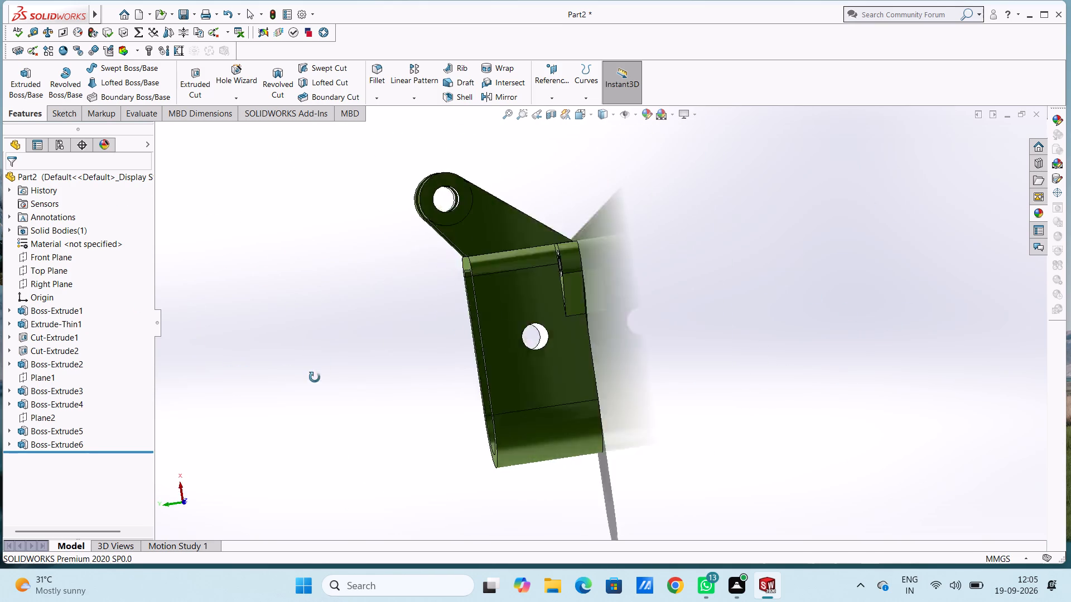
middle_drag(315, 377, 439, 157)
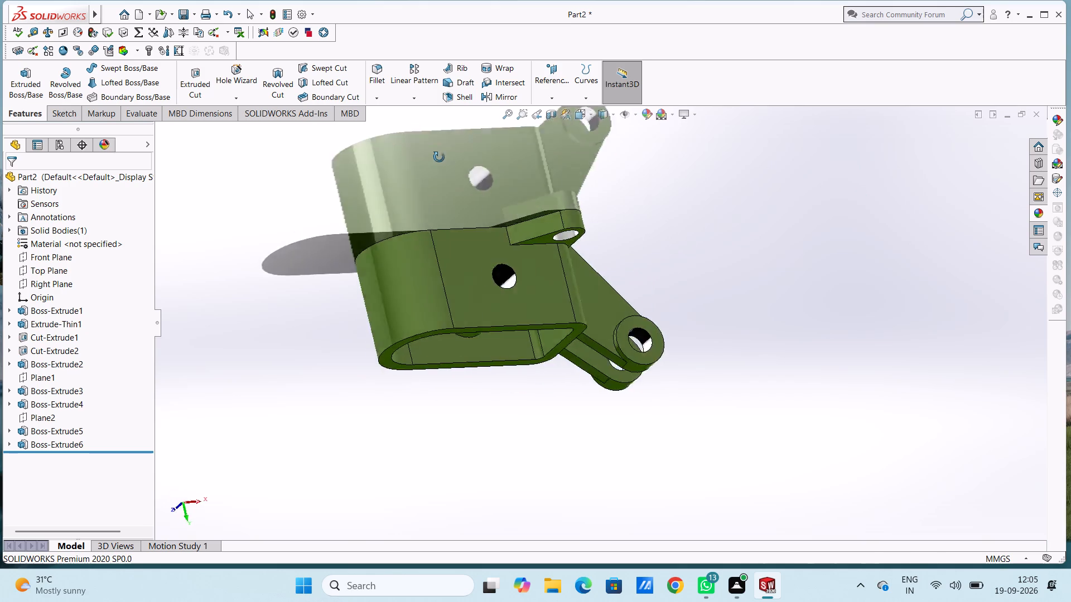
middle_drag(439, 157, 395, 382)
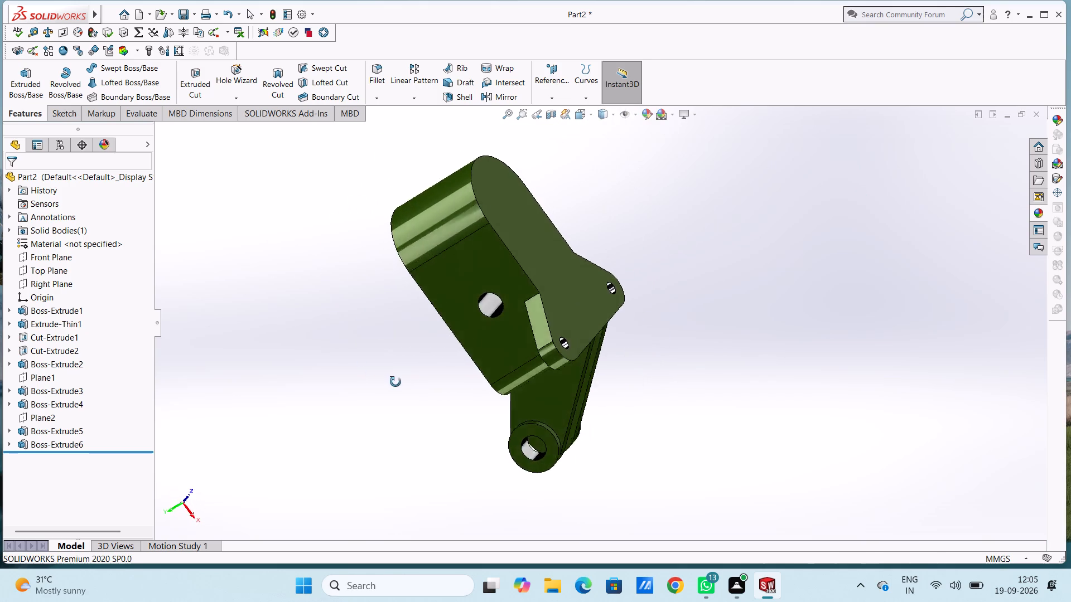
middle_drag(395, 382, 744, 250)
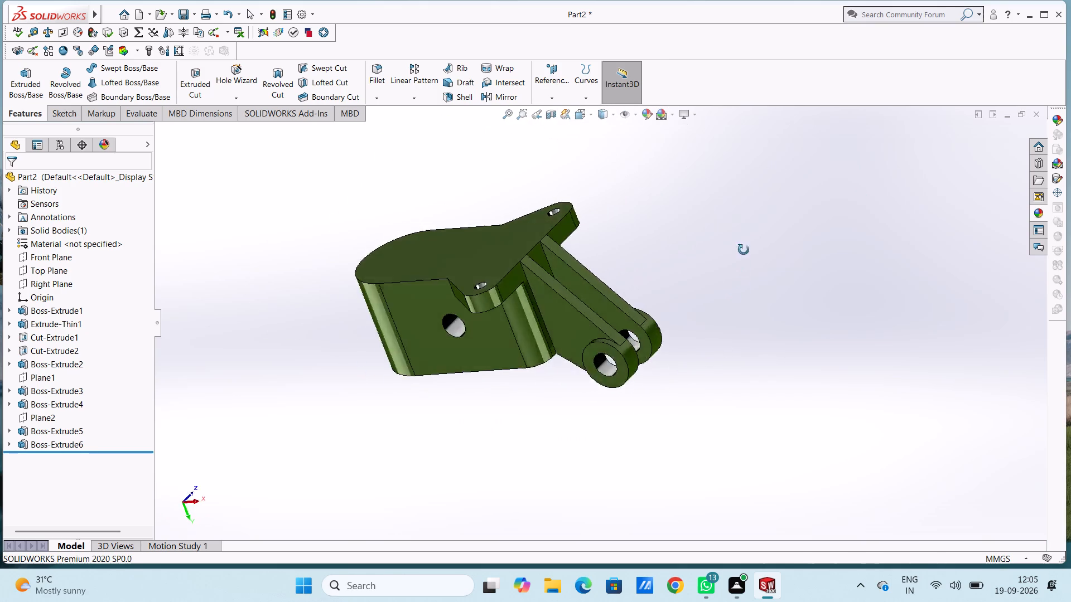
middle_drag(744, 250, 250, 156)
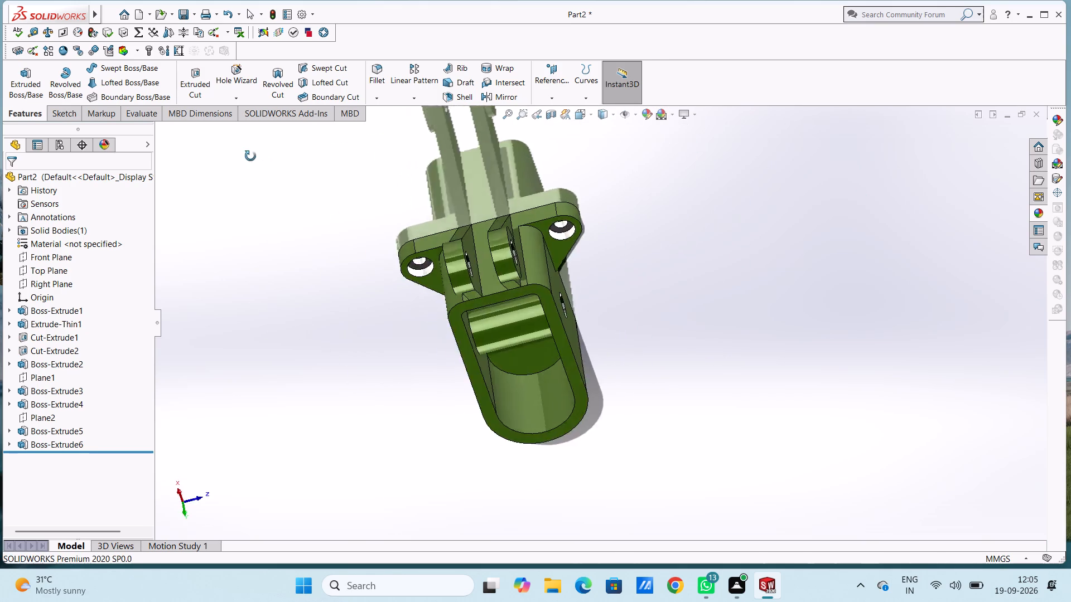
middle_drag(250, 156, 490, 371)
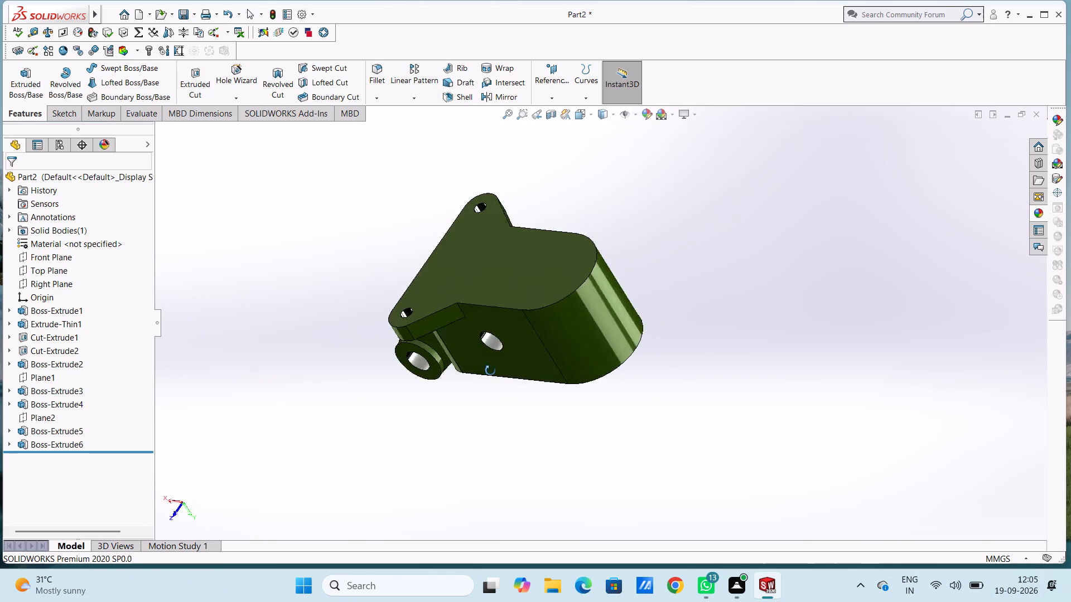
middle_drag(490, 371, 762, 306)
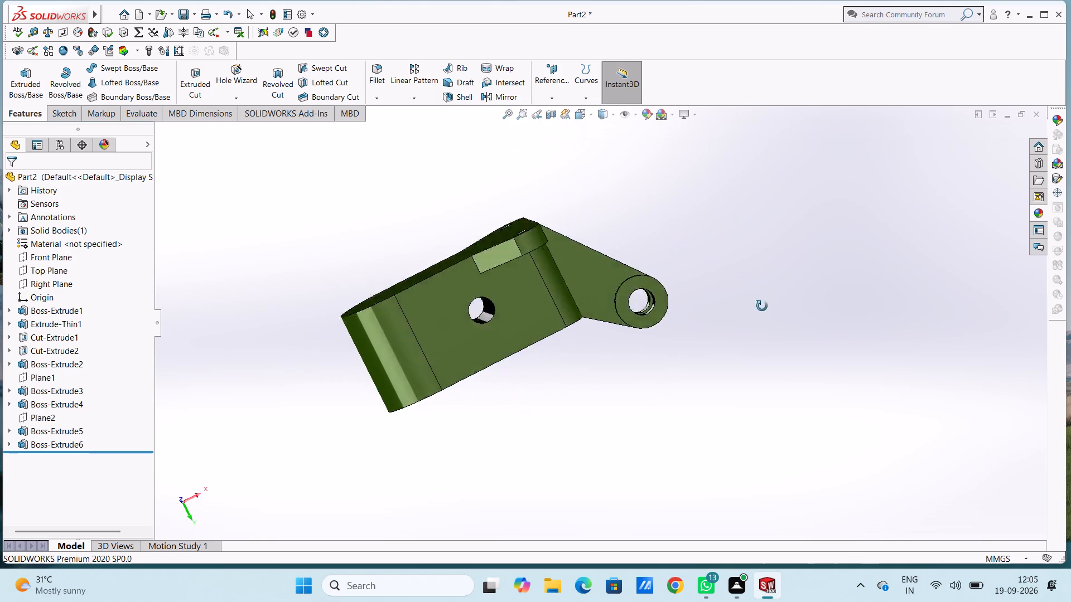
middle_drag(762, 306, 559, 195)
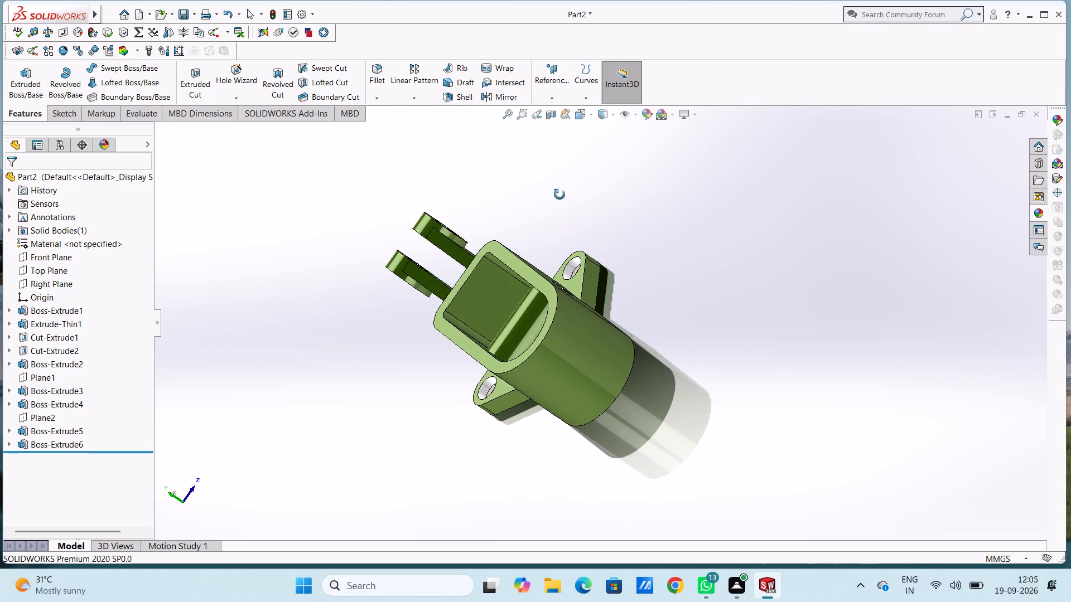
middle_drag(559, 195, 558, 195)
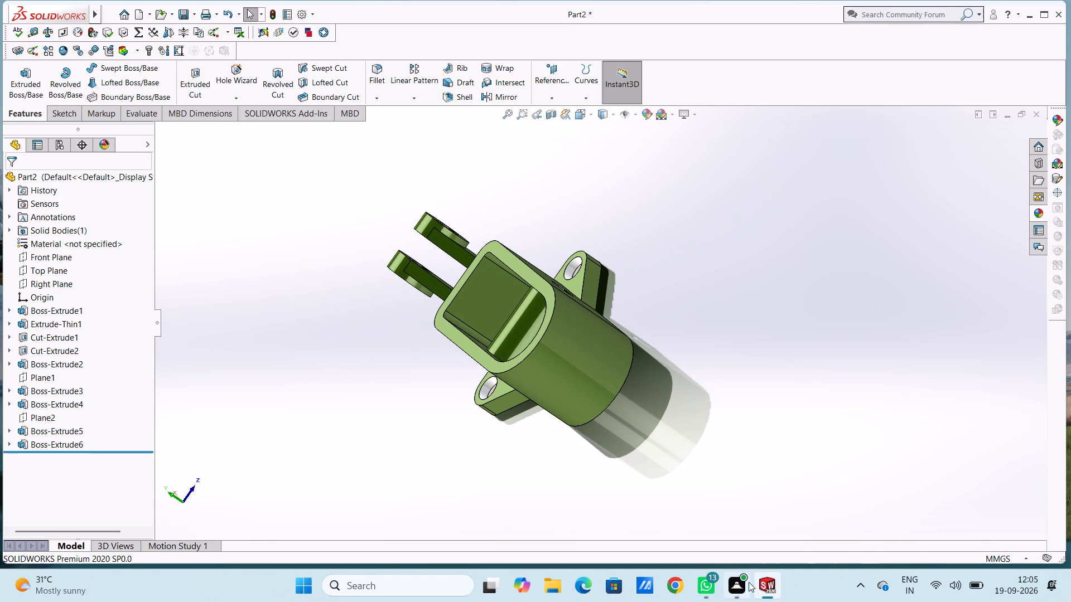
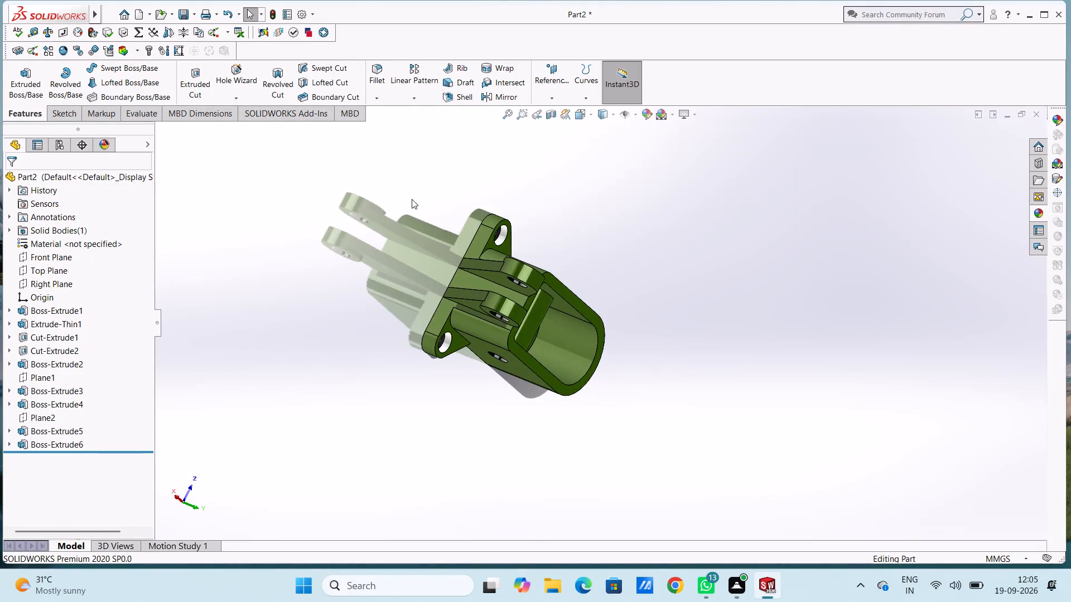
Examine the bracket from above, from the open-cavity side and from the arm end.
middle_drag(412, 198, 307, 299)
middle_drag(662, 265, 661, 251)
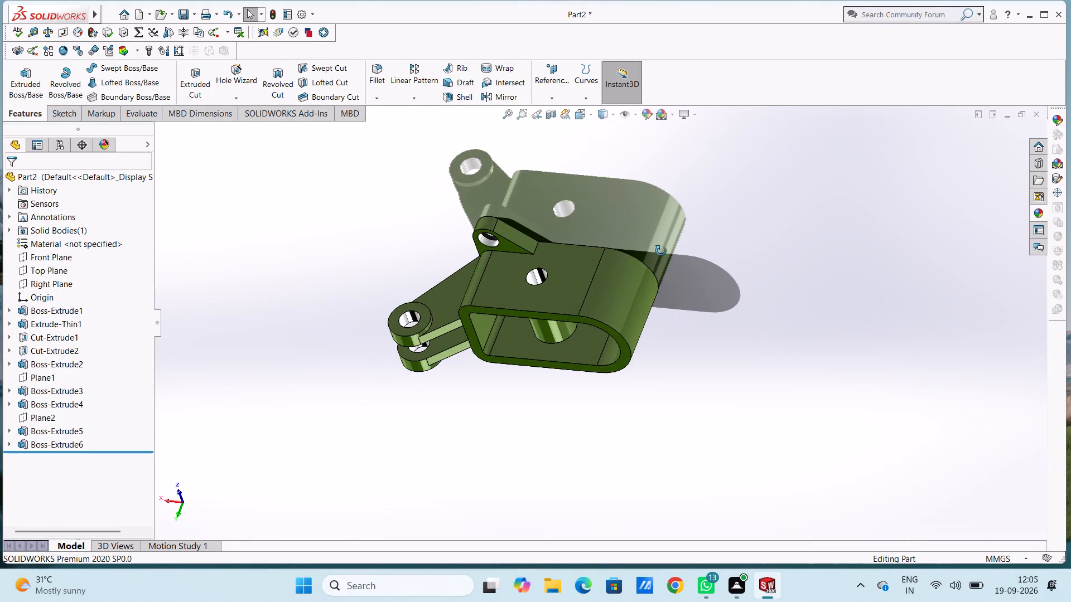
middle_drag(661, 251, 620, 142)
middle_drag(701, 360, 763, 221)
middle_drag(459, 378, 532, 438)
middle_drag(413, 215, 301, 262)
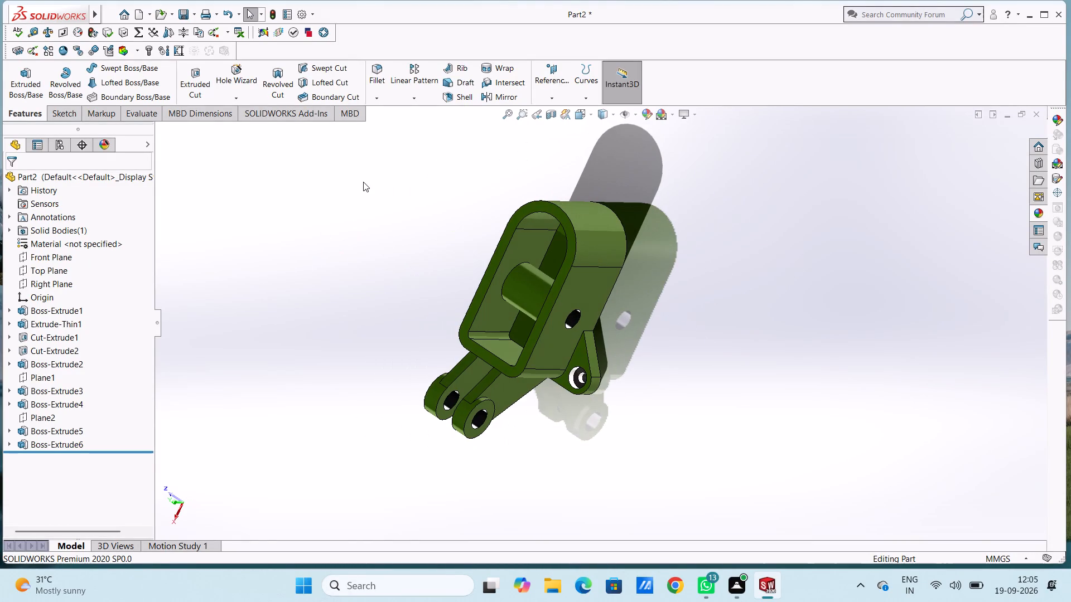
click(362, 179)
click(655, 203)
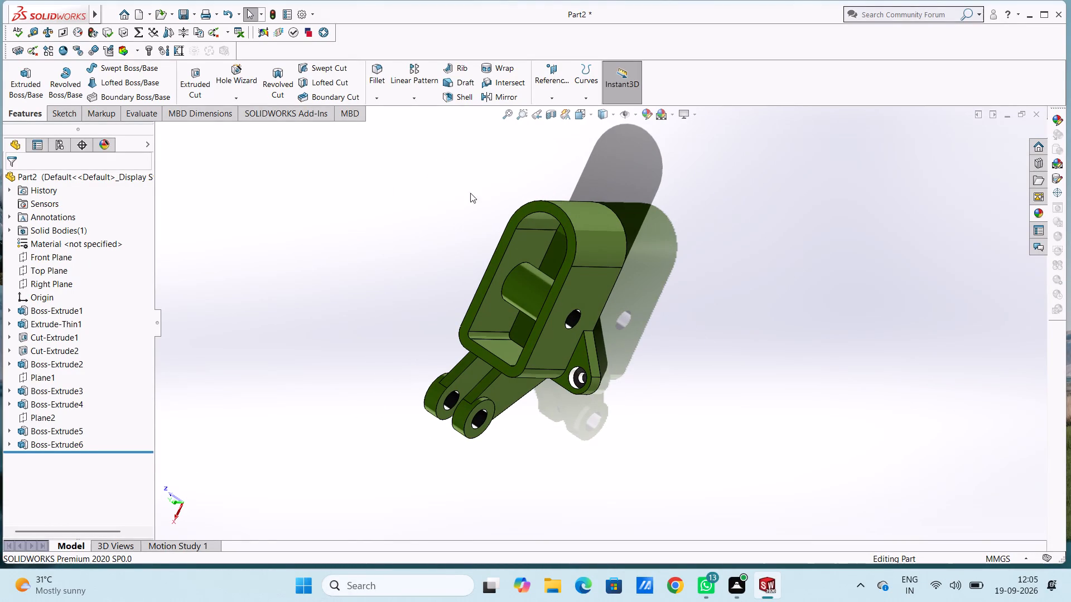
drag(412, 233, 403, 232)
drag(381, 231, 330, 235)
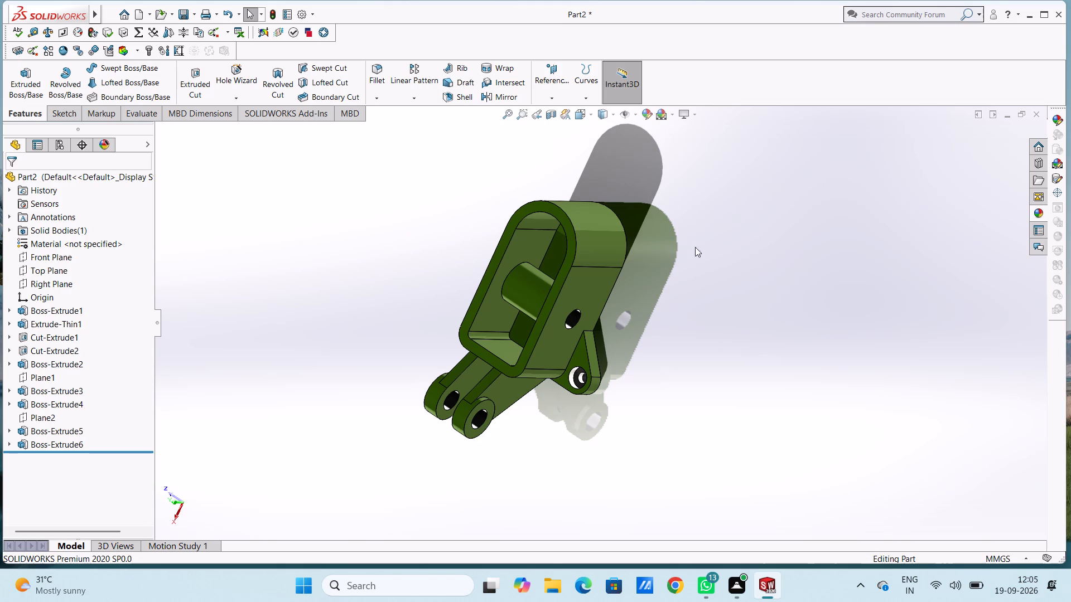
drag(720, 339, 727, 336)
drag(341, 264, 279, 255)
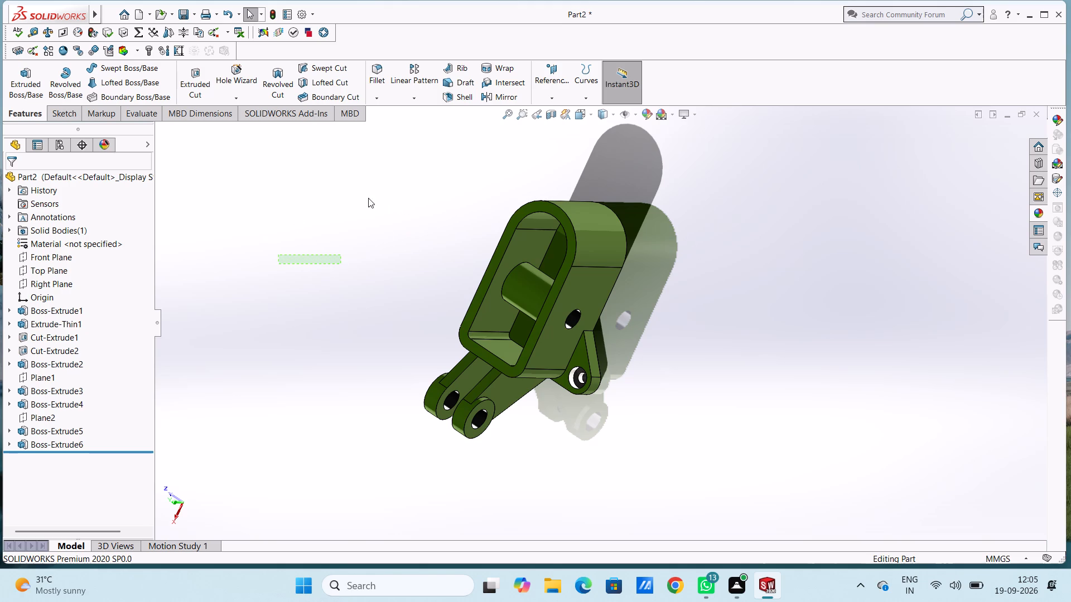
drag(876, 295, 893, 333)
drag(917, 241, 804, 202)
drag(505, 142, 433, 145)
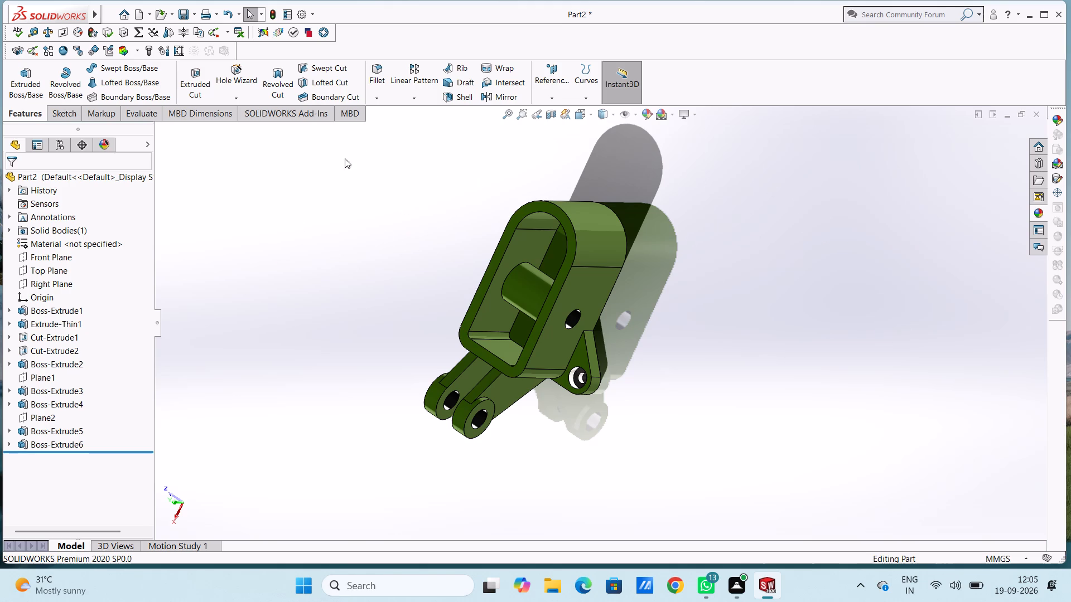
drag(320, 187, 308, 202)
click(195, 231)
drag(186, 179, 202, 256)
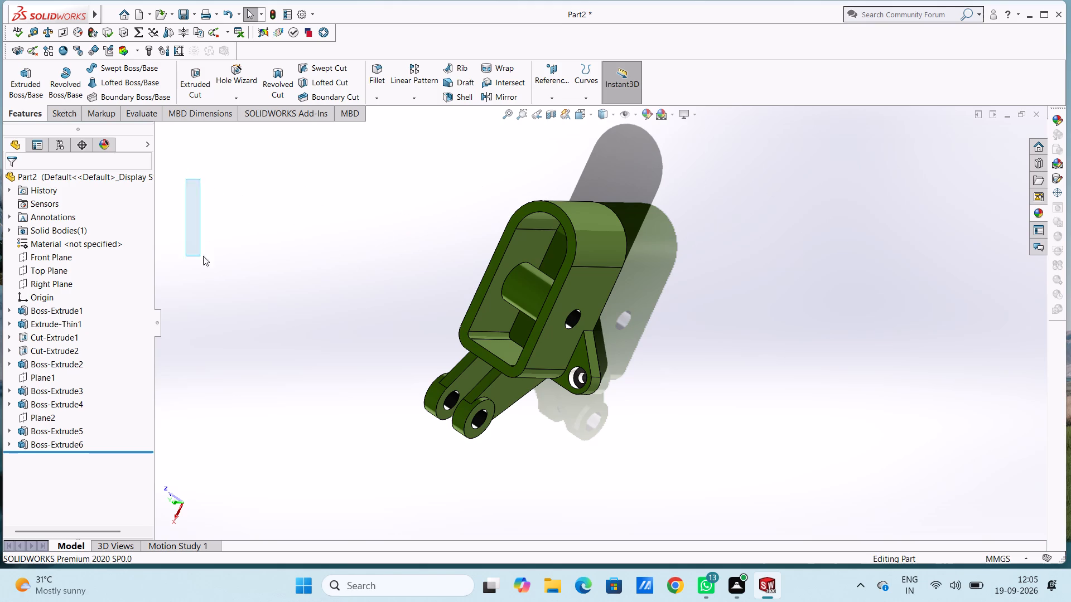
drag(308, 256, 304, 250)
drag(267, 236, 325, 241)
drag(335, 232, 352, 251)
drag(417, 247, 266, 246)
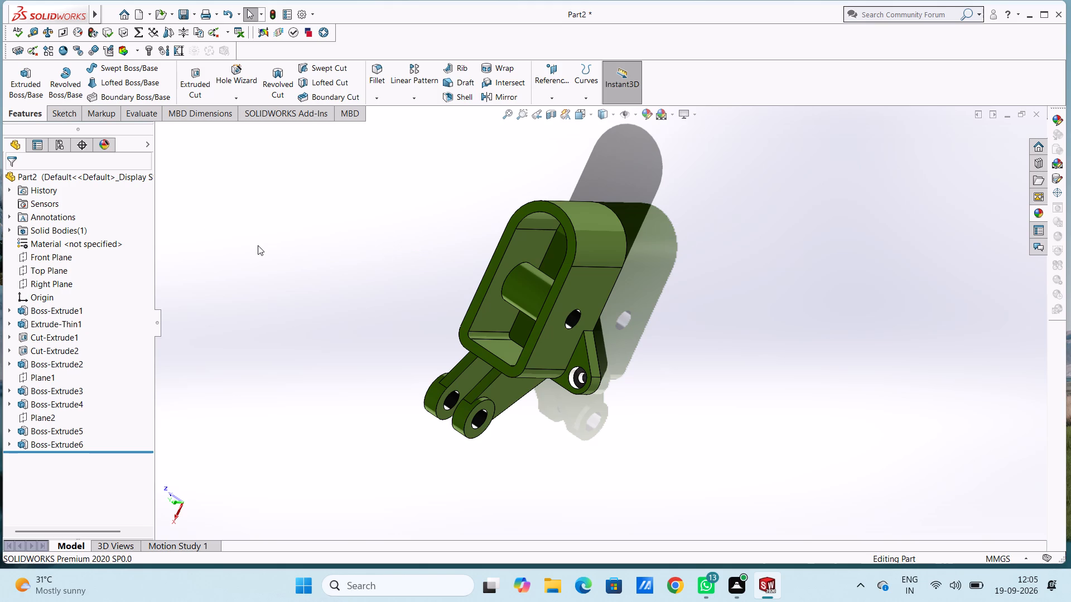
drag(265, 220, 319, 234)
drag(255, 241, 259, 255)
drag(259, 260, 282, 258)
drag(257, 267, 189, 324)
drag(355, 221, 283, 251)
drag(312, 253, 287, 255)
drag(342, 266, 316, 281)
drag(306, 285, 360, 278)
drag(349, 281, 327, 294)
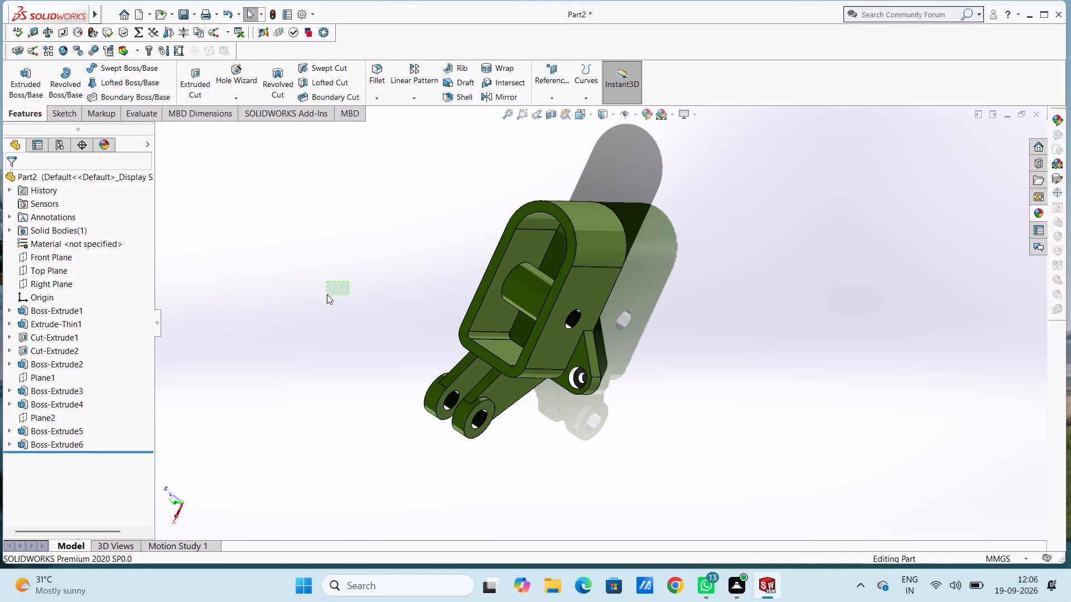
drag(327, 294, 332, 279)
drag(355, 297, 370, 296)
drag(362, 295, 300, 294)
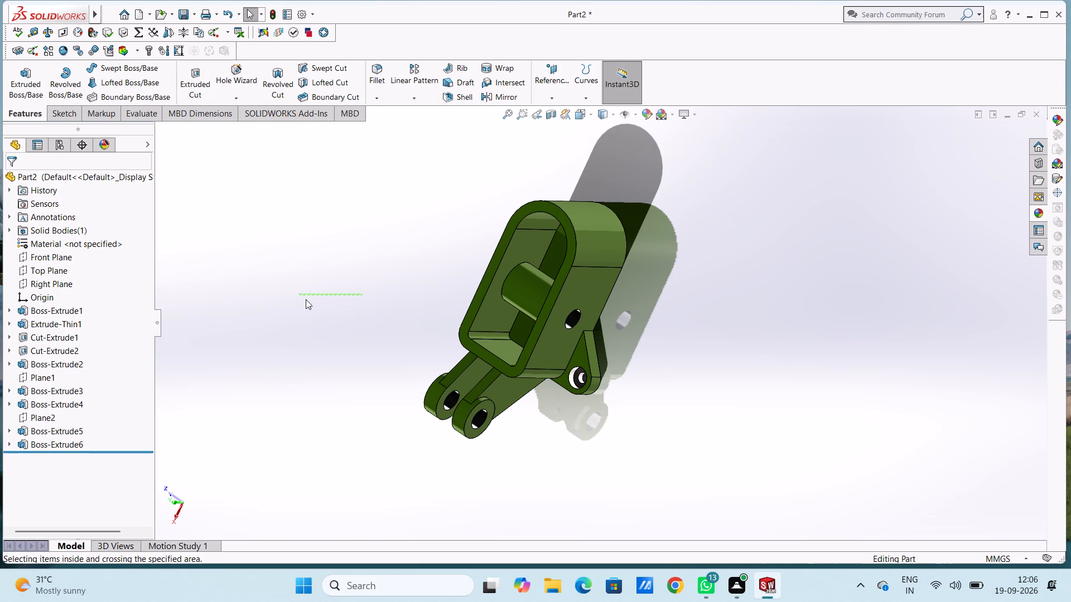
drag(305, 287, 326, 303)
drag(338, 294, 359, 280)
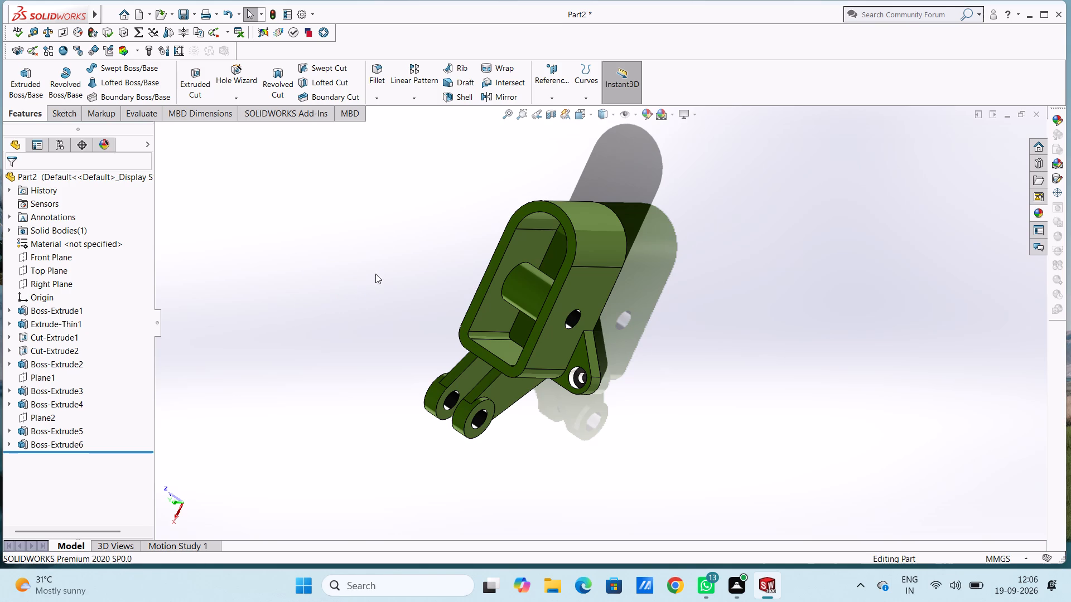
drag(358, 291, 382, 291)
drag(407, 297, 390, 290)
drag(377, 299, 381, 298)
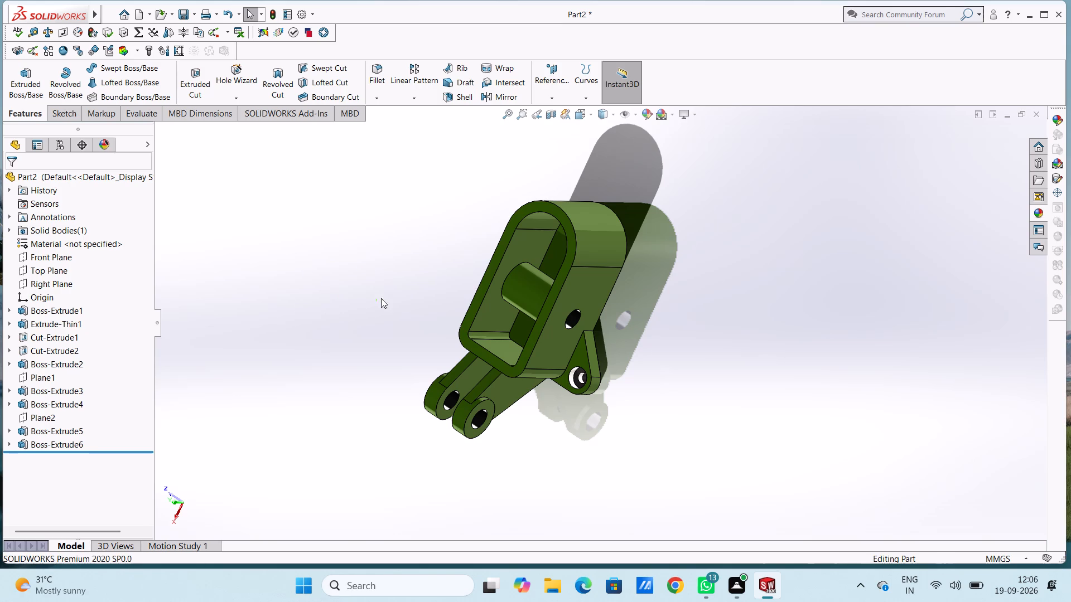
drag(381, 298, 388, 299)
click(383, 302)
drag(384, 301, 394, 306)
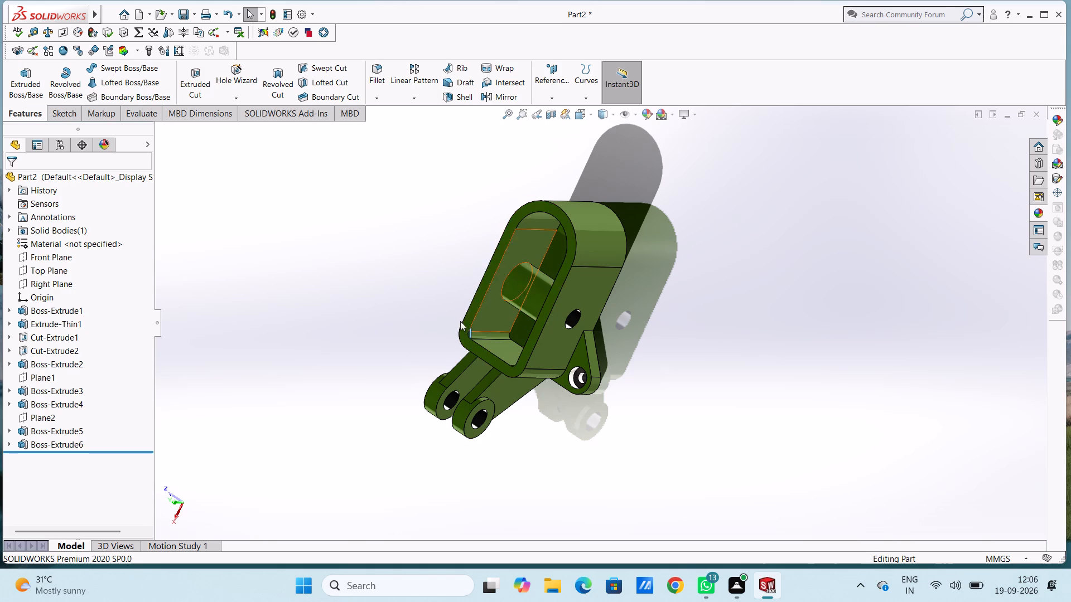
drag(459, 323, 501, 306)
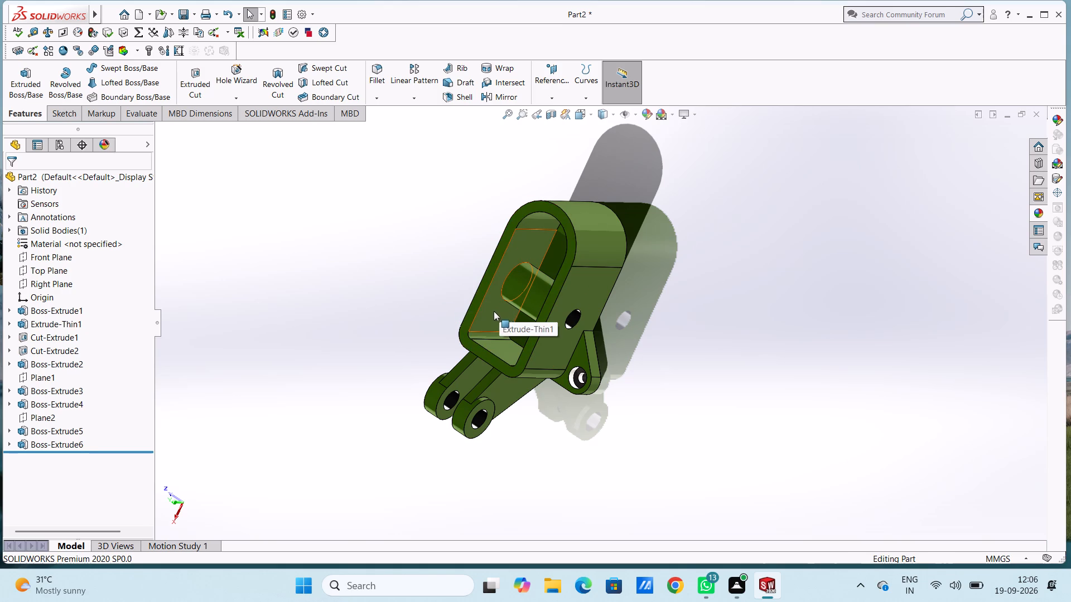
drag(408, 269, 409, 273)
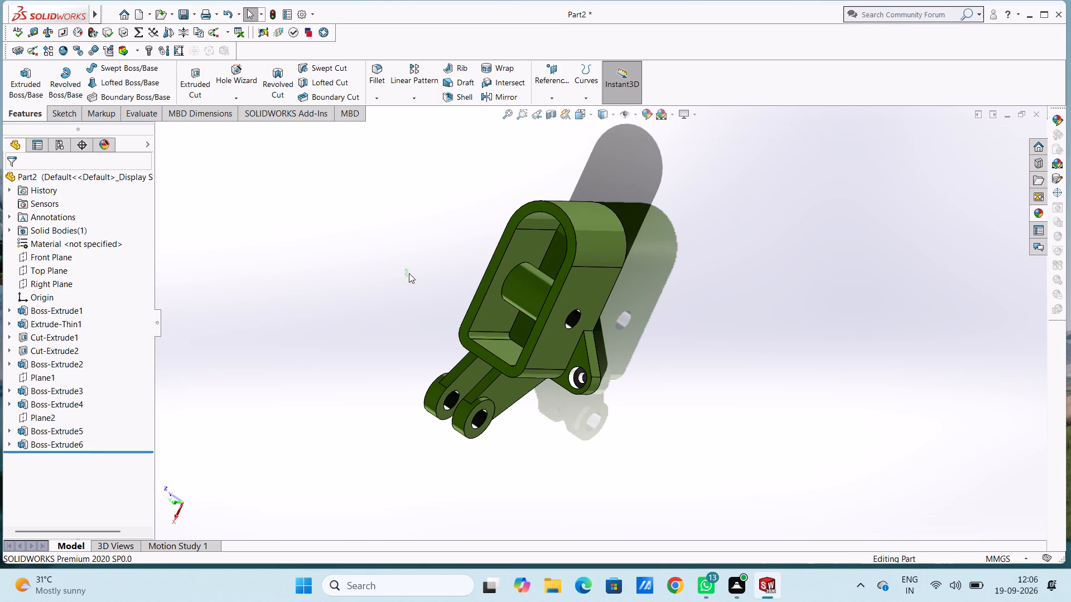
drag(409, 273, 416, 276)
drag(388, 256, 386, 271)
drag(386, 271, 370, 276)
Open the colour settings for the outer cylindrical face of the nearer arm's boss.
key(ctrl+7)
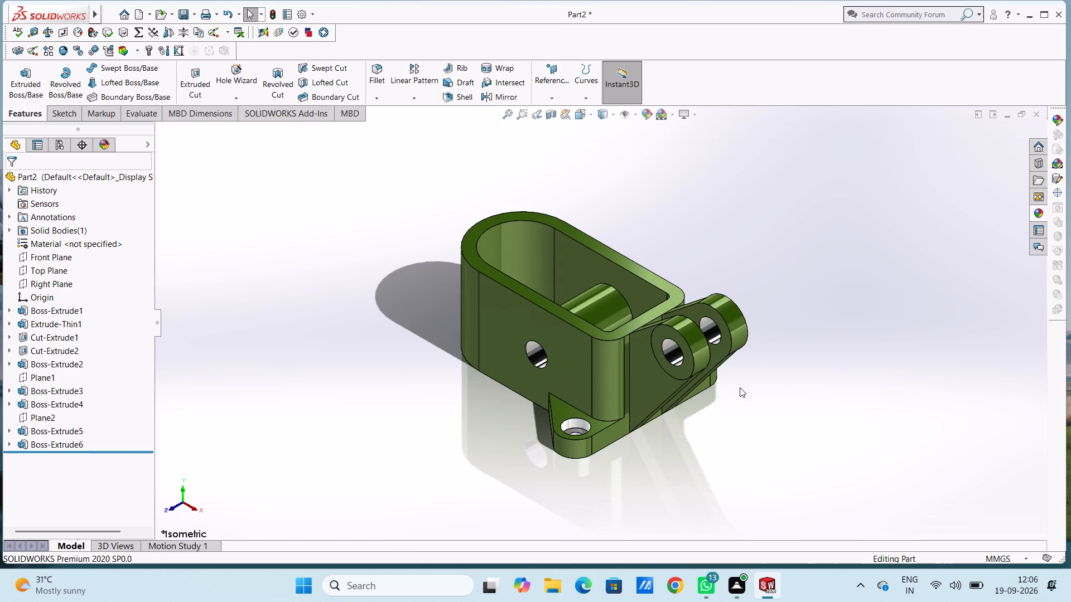
scroll(759, 308, down, 2)
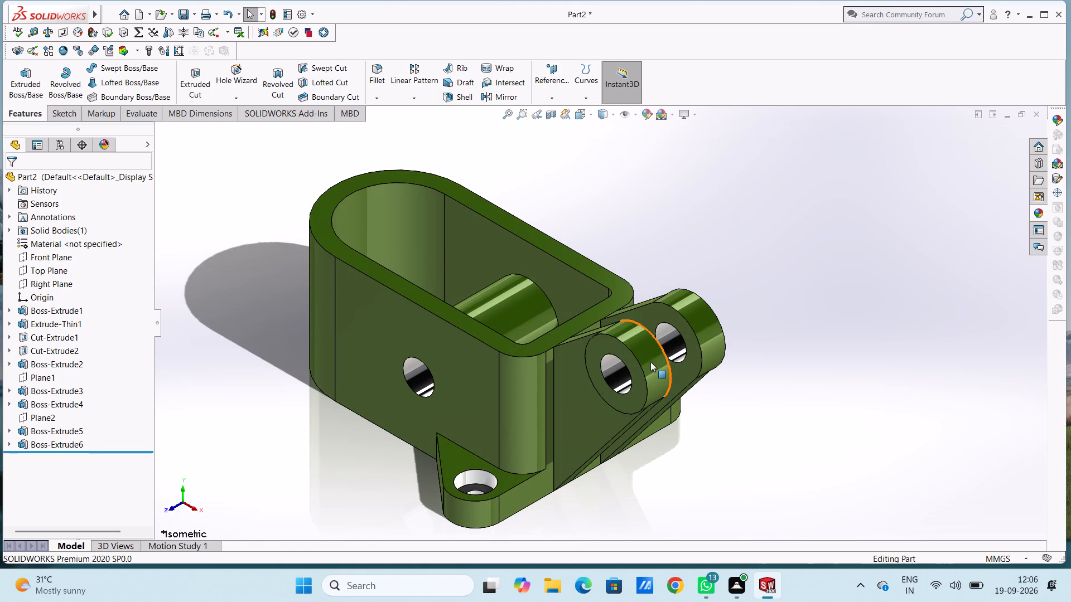
click(650, 362)
click(647, 115)
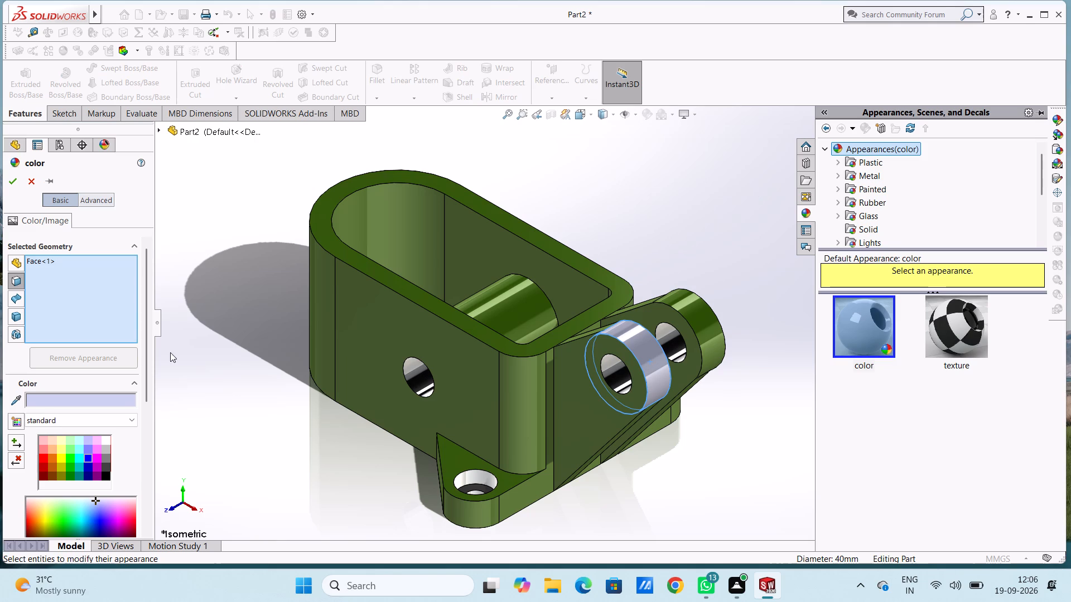
scroll(89, 455, down, 2)
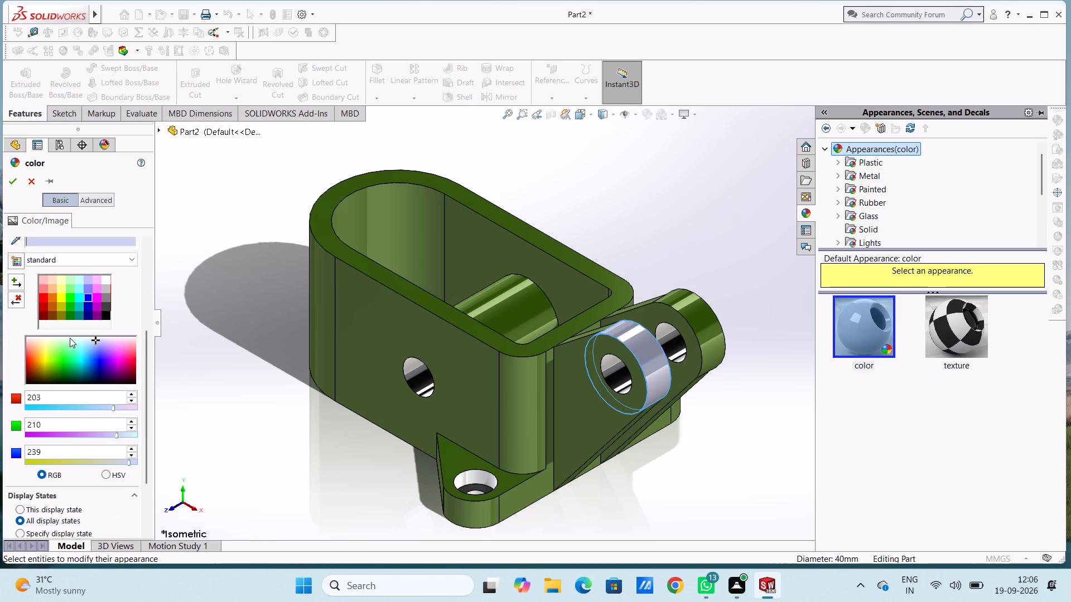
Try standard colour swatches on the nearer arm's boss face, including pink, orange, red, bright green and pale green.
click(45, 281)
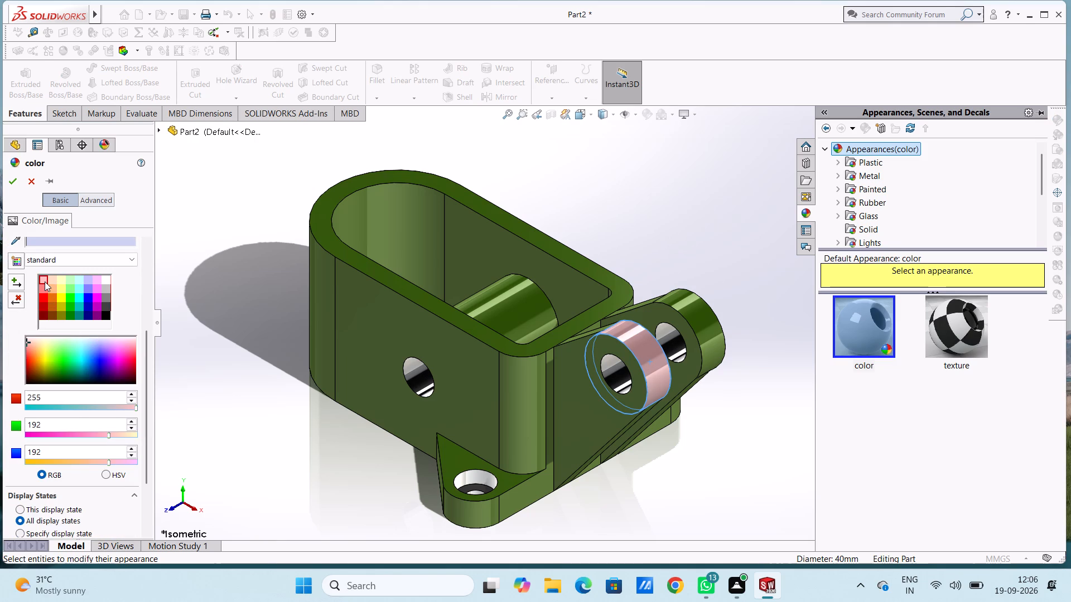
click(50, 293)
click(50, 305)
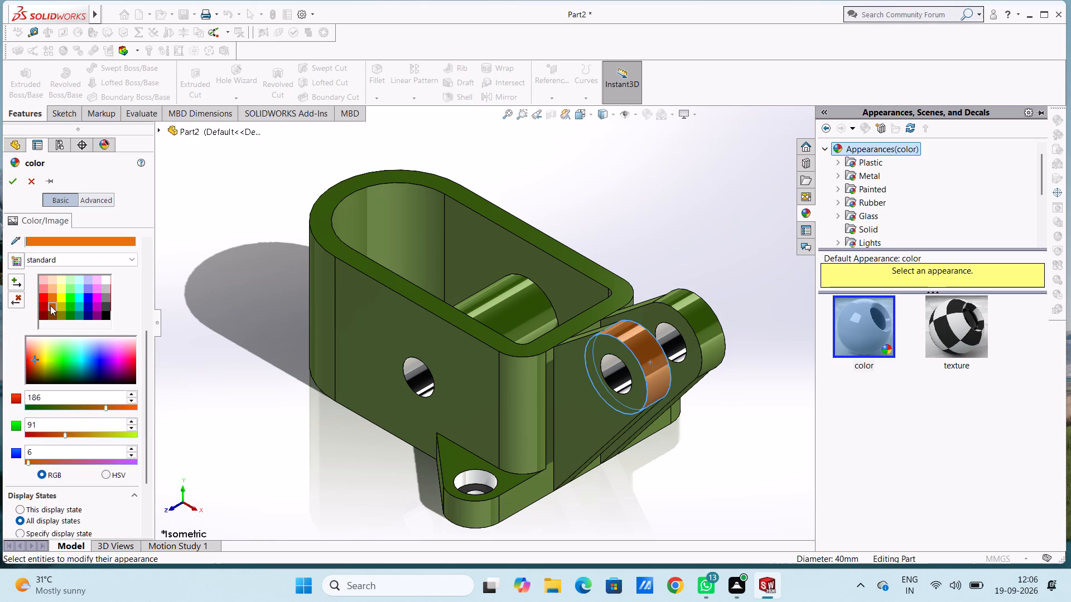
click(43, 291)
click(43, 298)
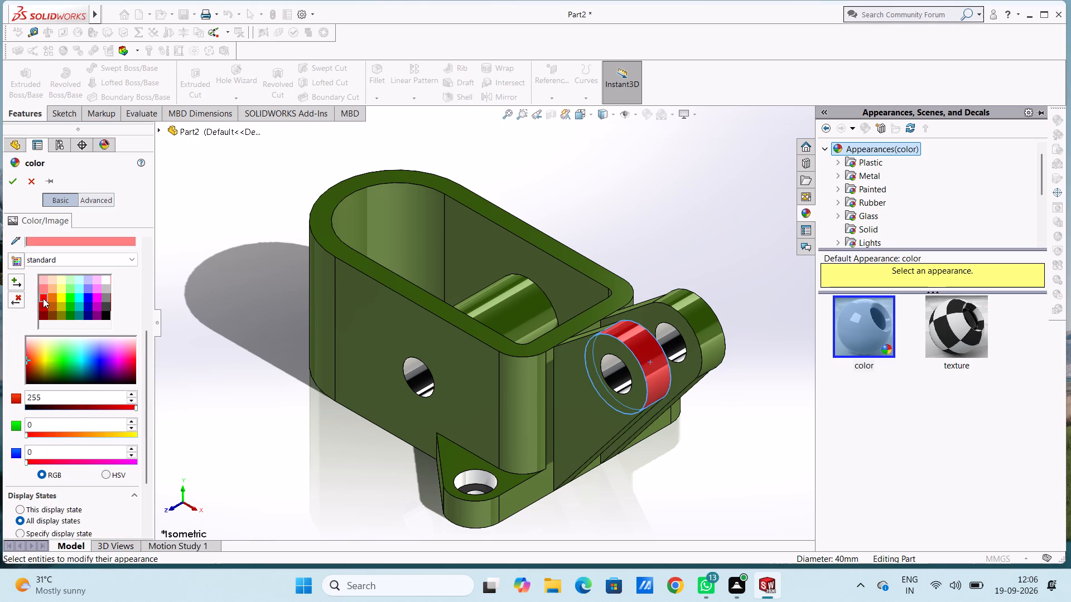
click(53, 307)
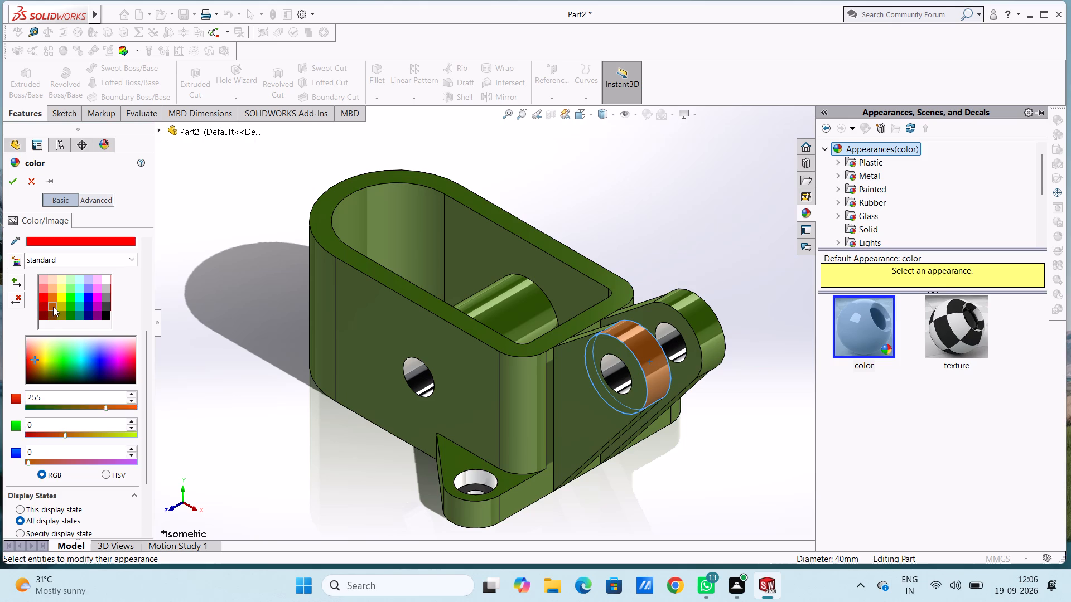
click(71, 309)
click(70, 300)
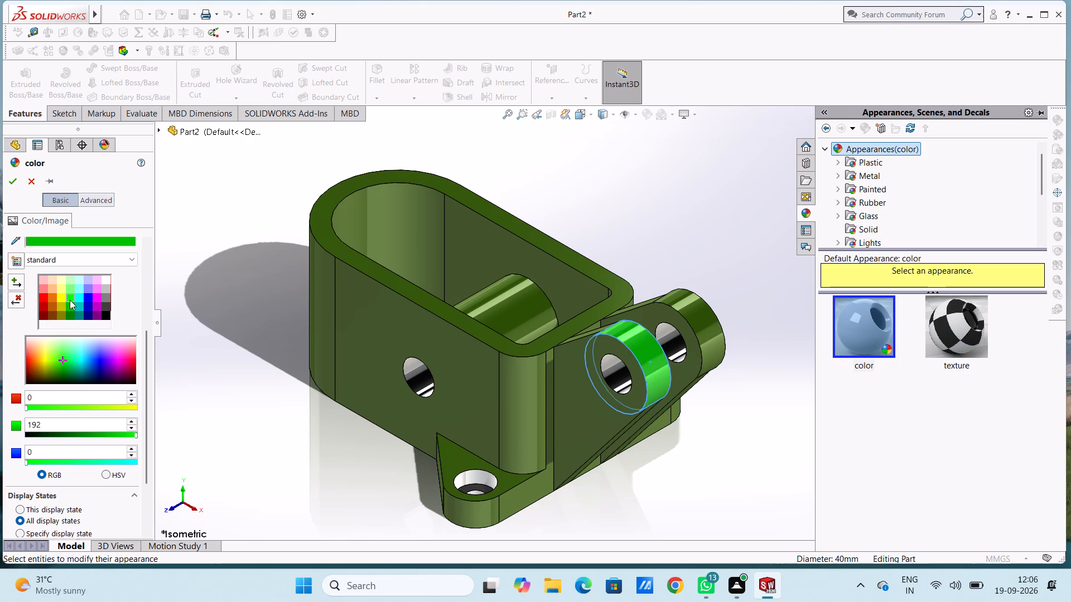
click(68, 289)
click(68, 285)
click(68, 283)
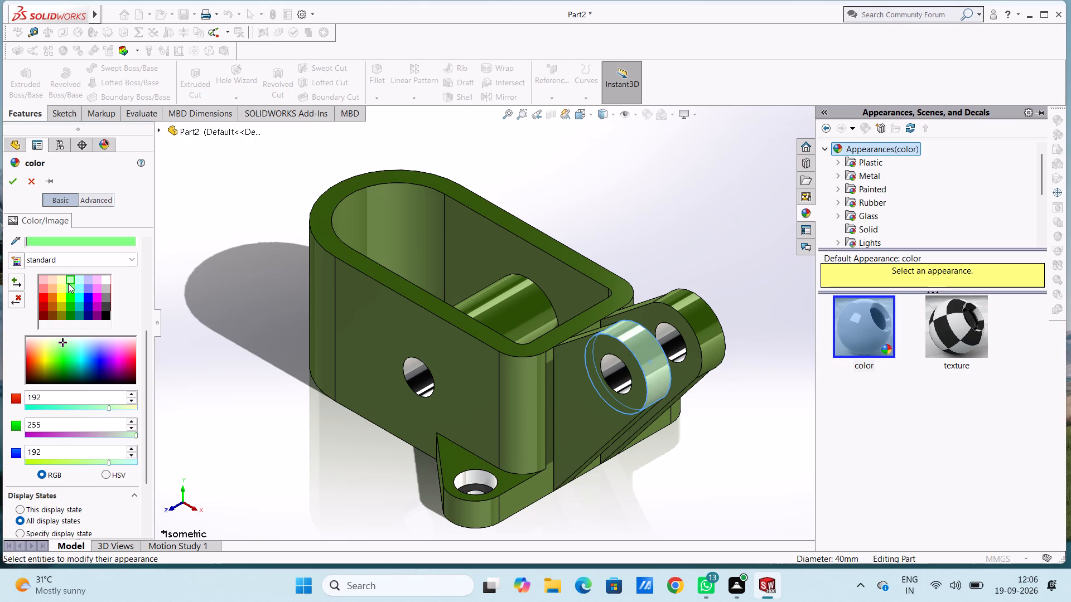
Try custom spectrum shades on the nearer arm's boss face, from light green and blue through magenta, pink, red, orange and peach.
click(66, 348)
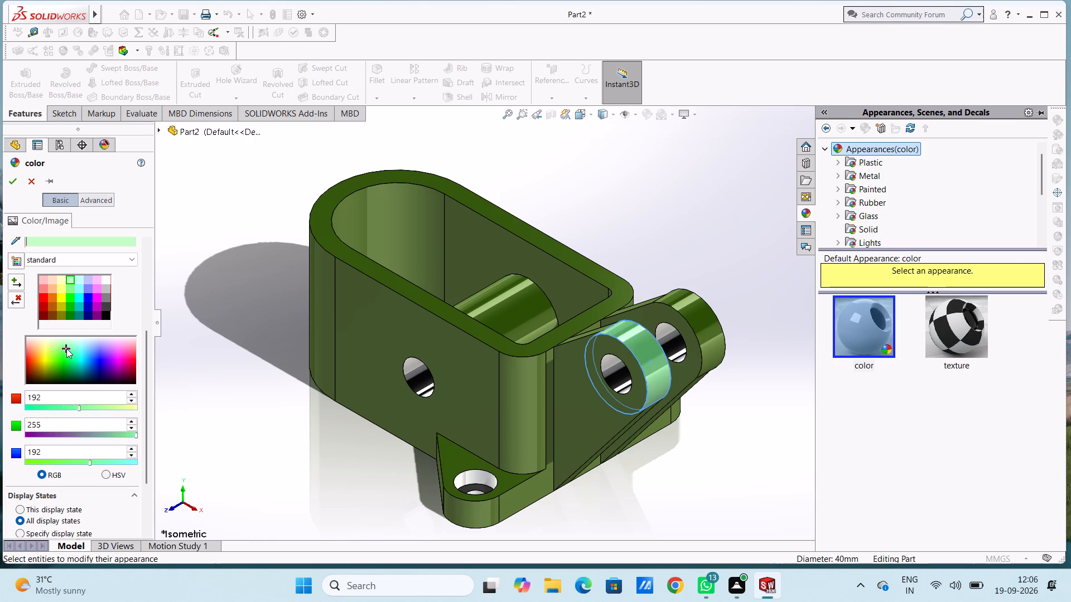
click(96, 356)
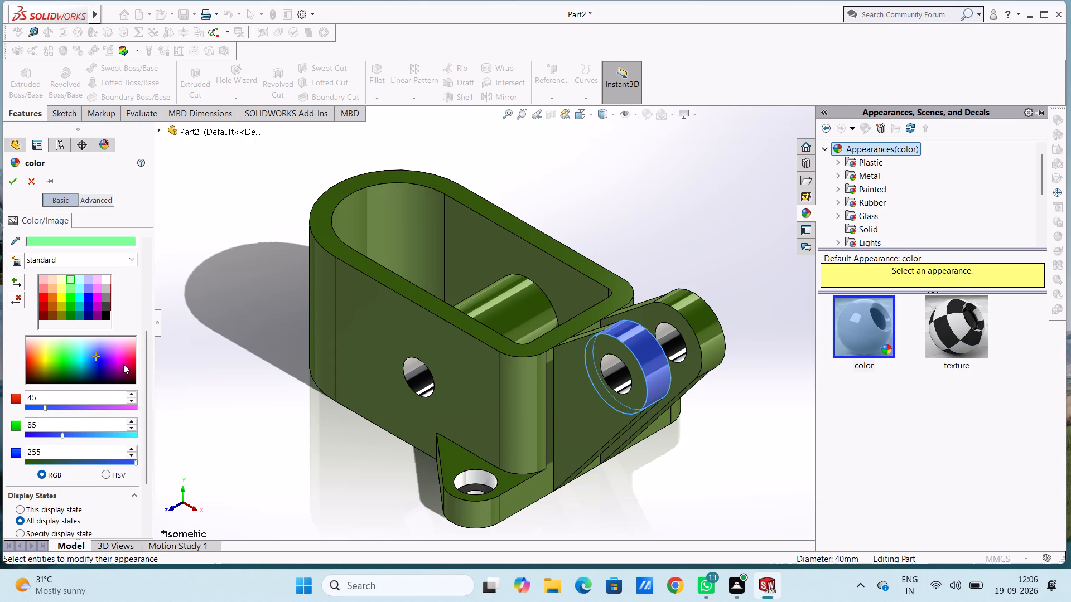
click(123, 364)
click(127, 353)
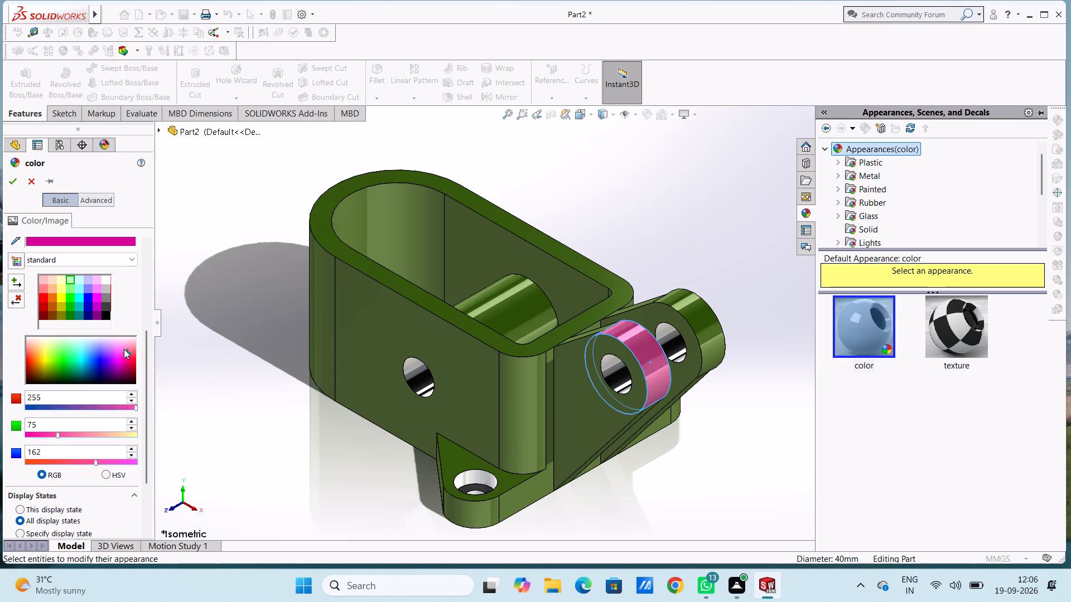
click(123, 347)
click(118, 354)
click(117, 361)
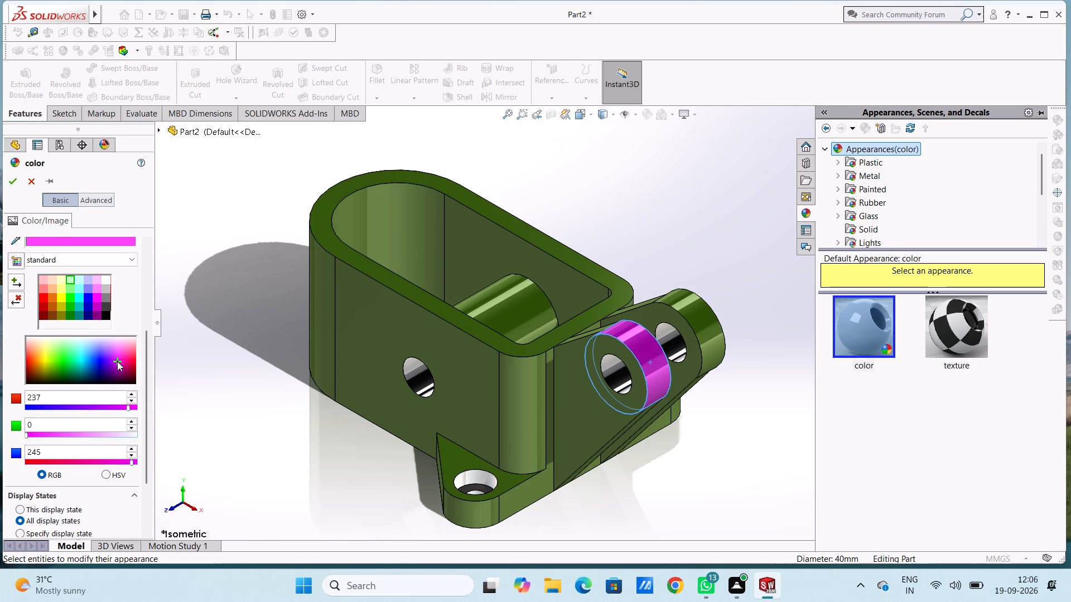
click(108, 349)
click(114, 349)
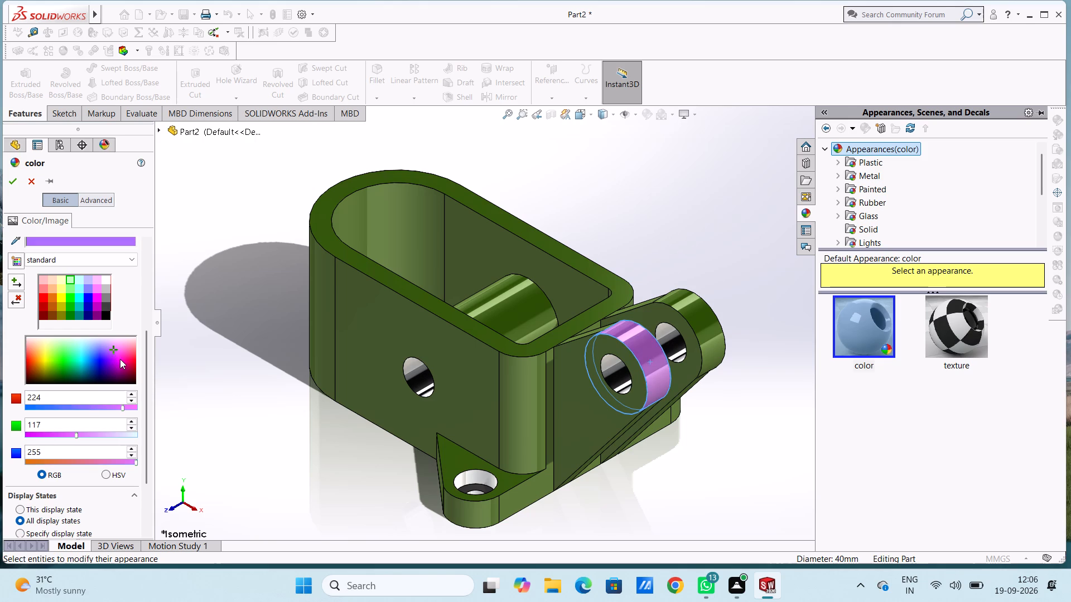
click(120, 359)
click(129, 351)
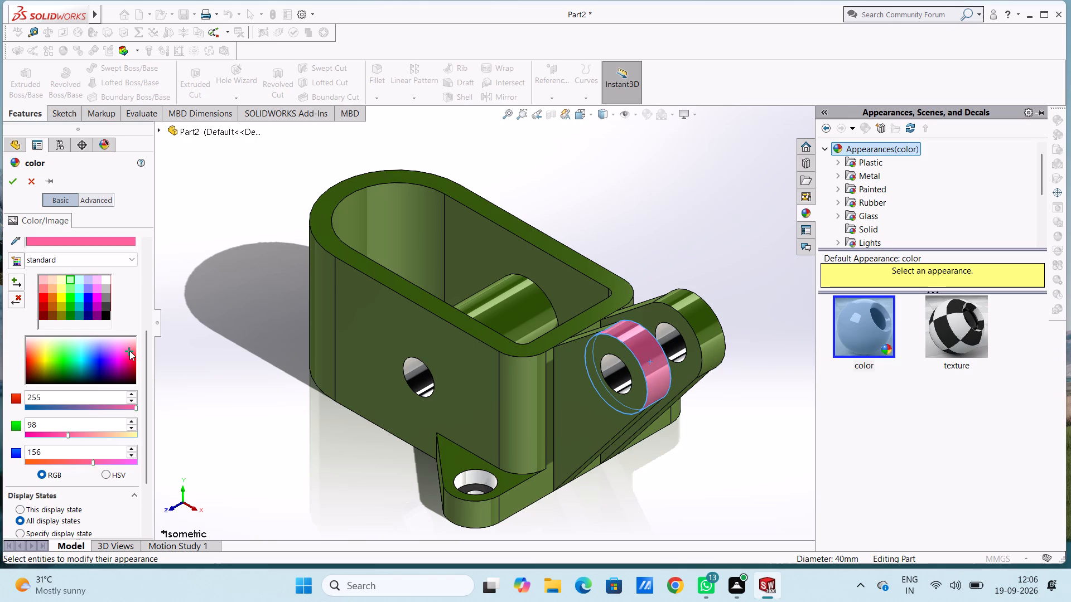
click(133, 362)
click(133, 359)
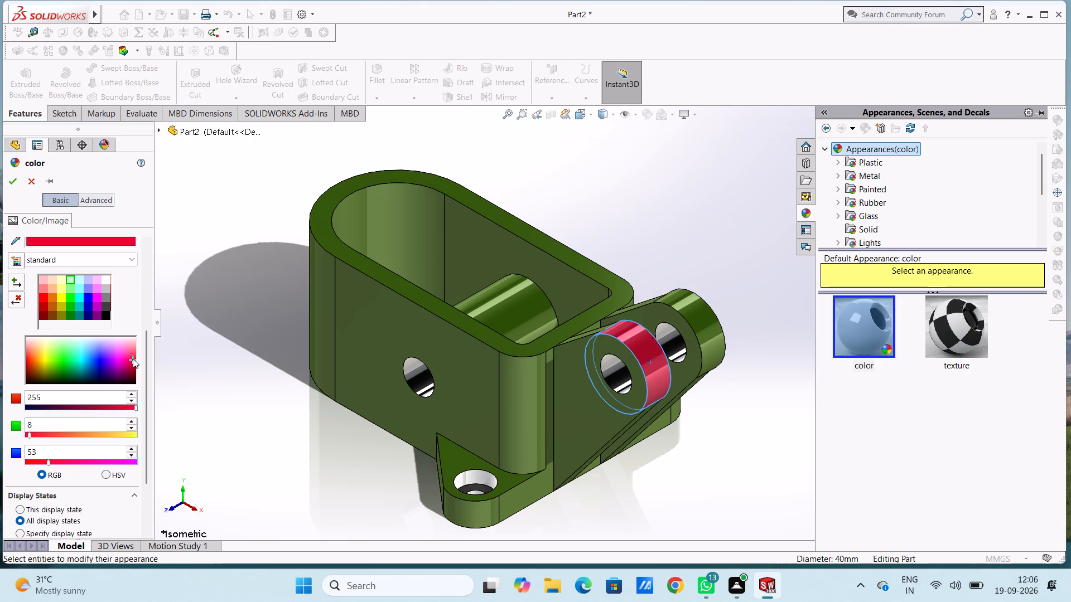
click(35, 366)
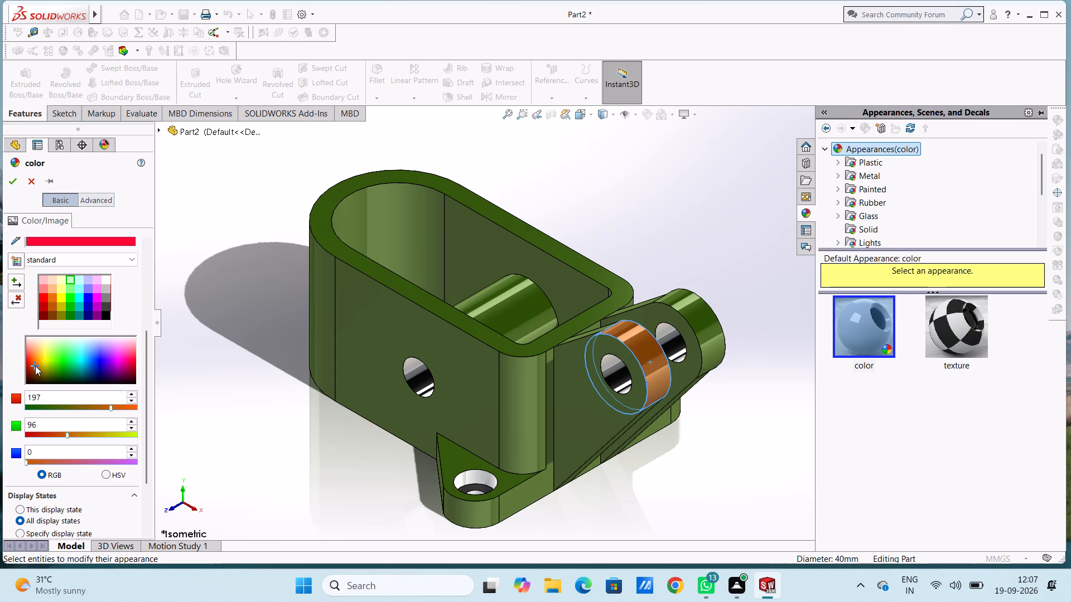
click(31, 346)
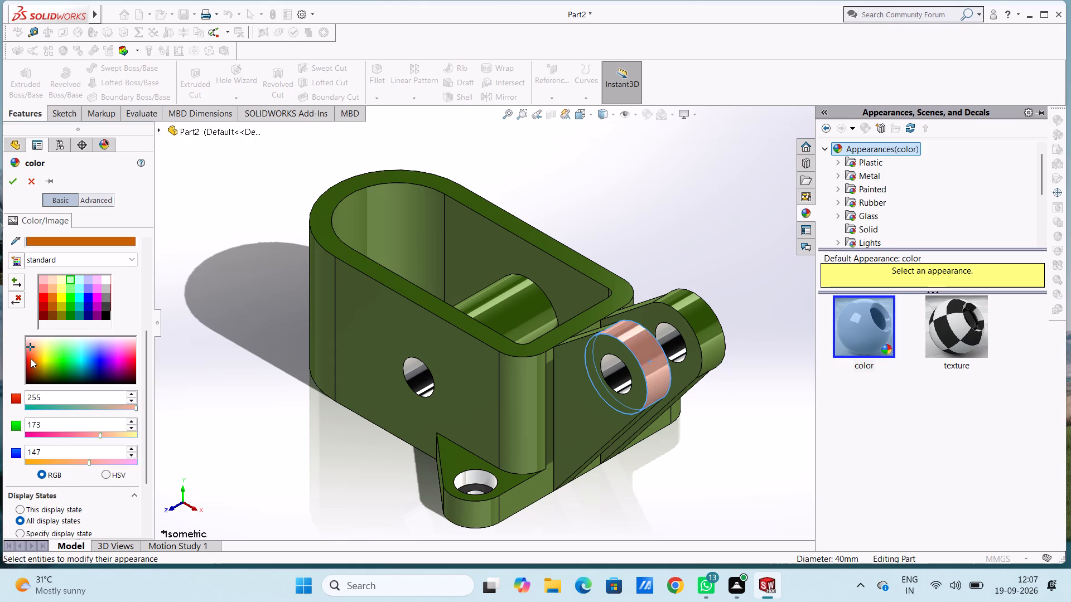
Set the nearer arm's boss face to dark green with RGB values 3, 61, 8.
click(30, 359)
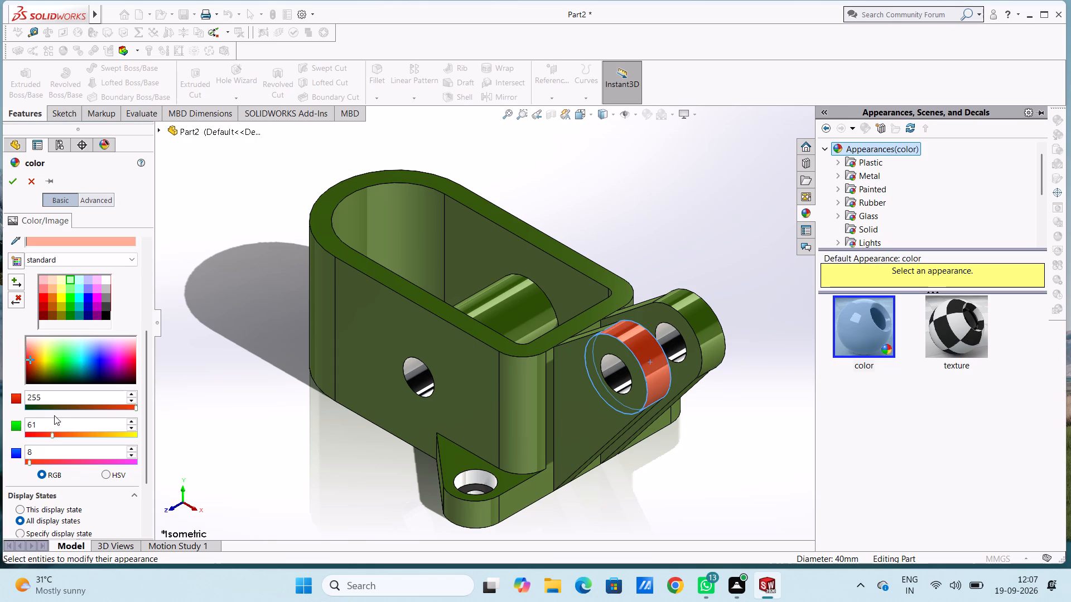
click(50, 406)
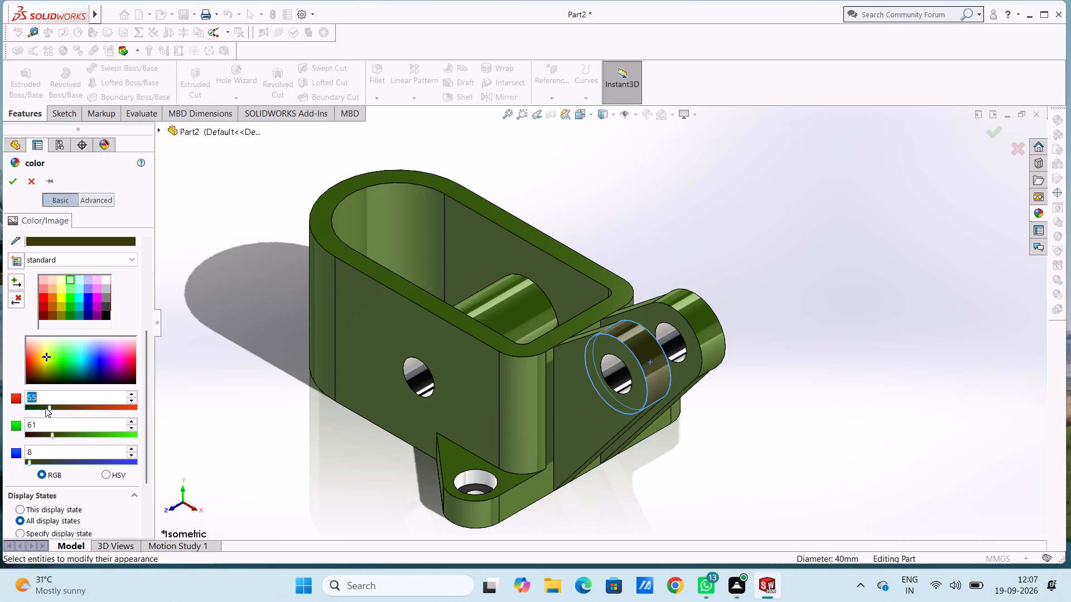
click(43, 407)
click(36, 406)
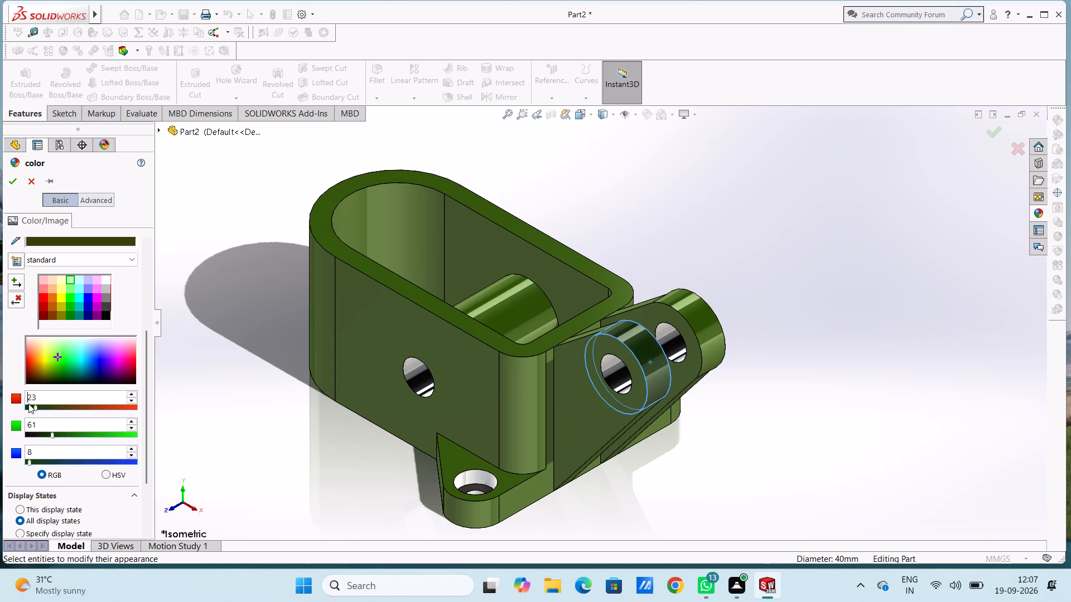
click(28, 406)
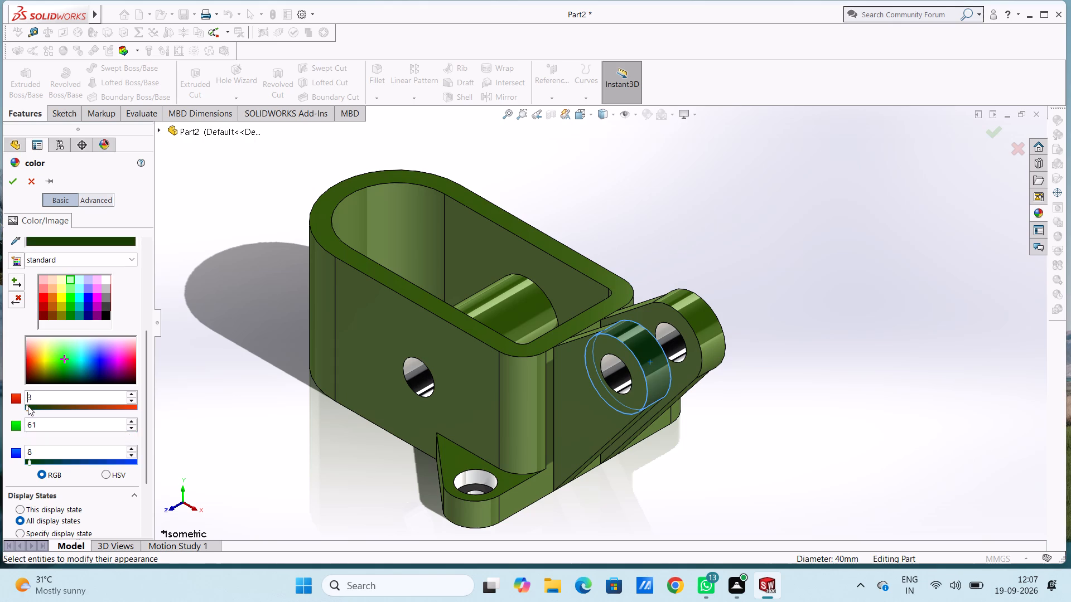
Add the nearer boss's end face, the nearer arm's inner side face, and the farther boss's cylindrical and outer end faces to the dark green colouring.
scroll(723, 315, down, 2)
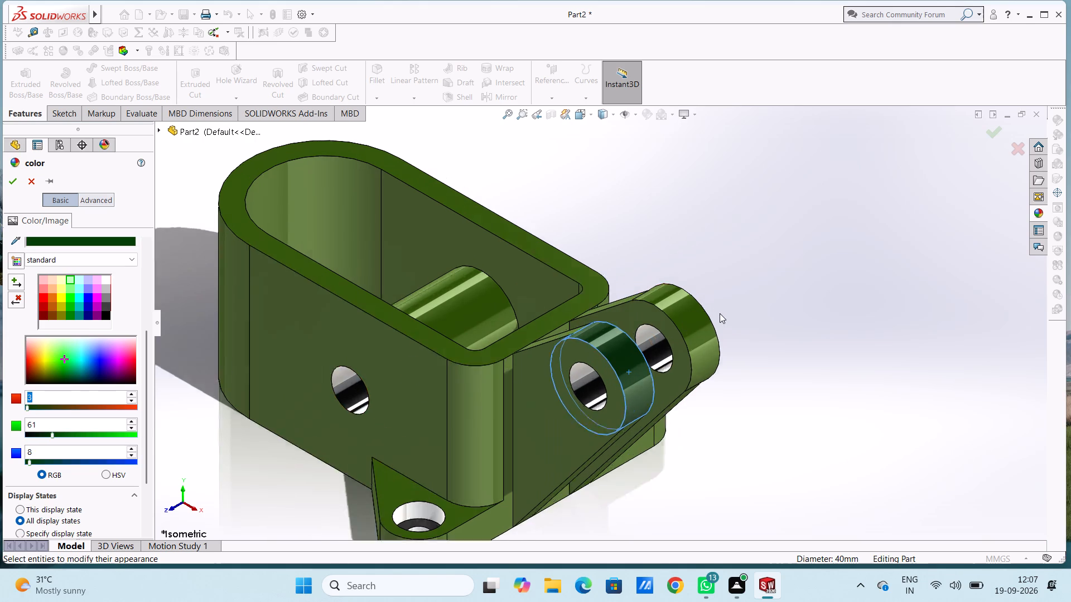
scroll(720, 313, down, 3)
click(419, 392)
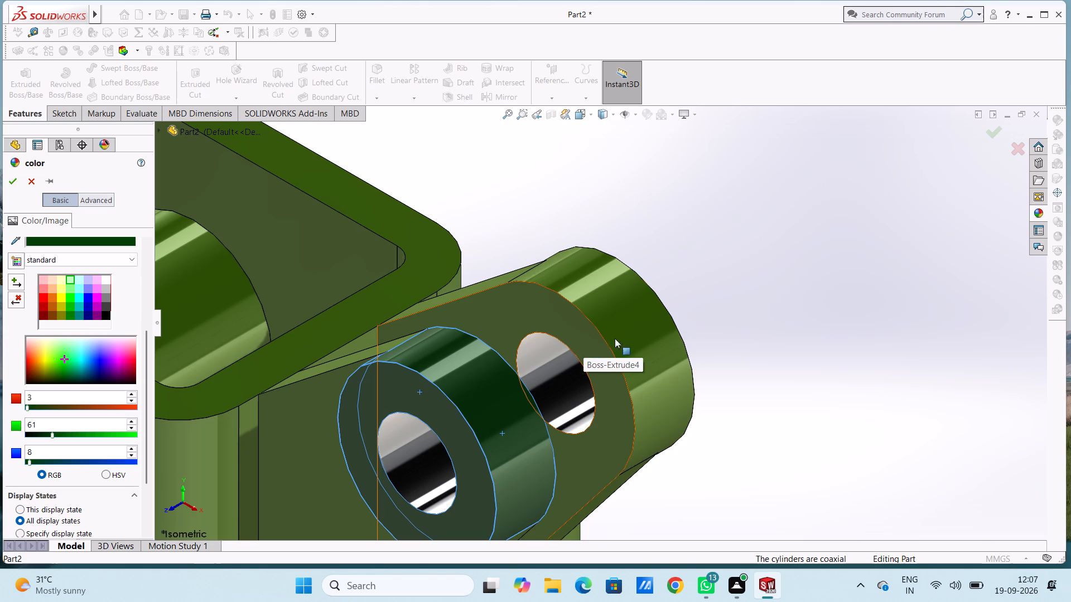
click(634, 327)
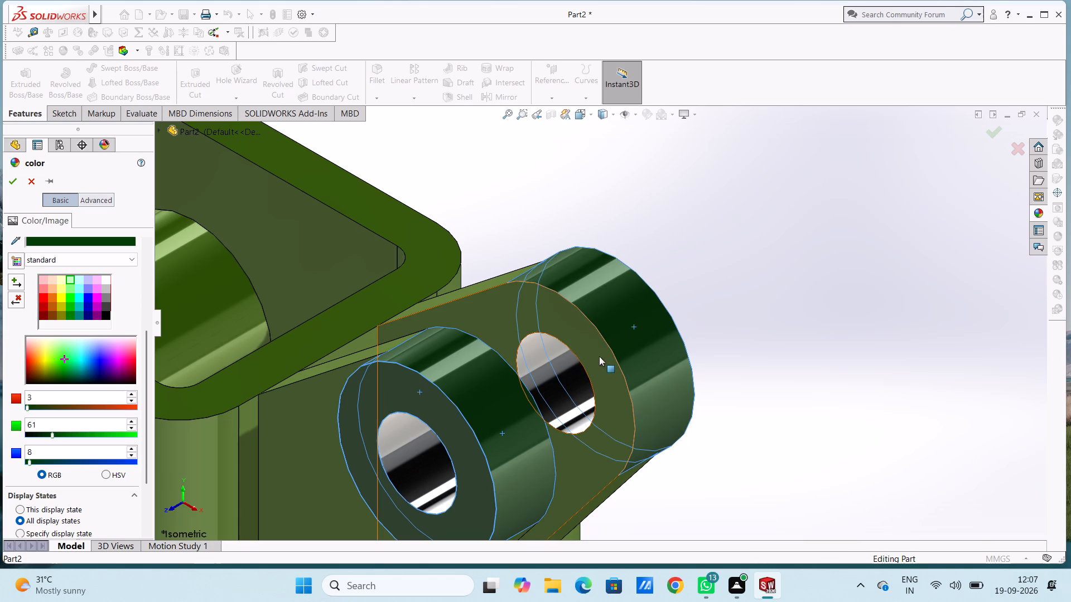
click(593, 349)
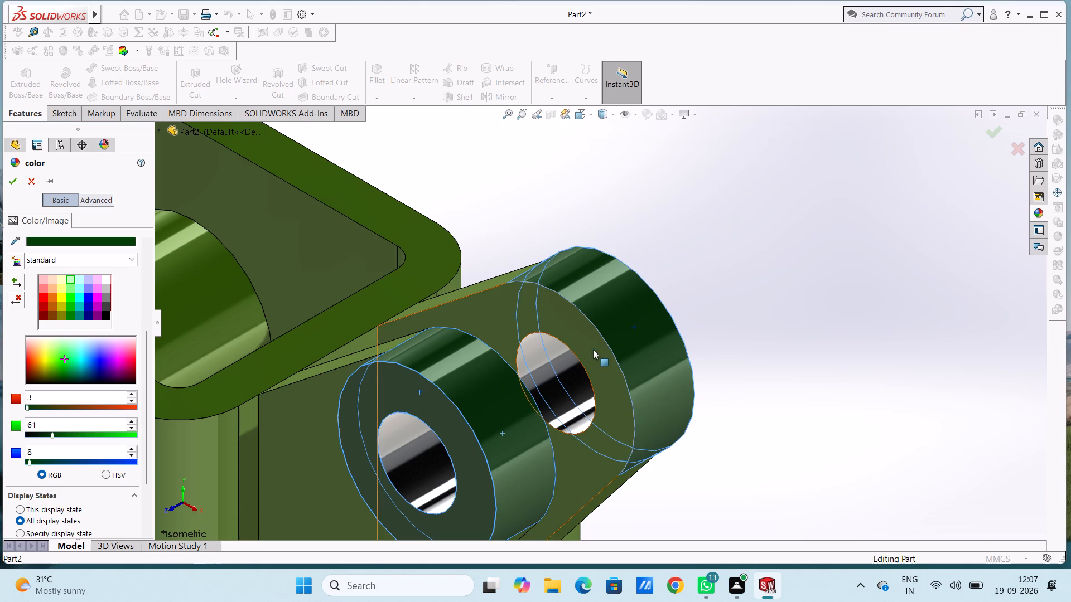
click(593, 349)
middle_drag(731, 317, 731, 318)
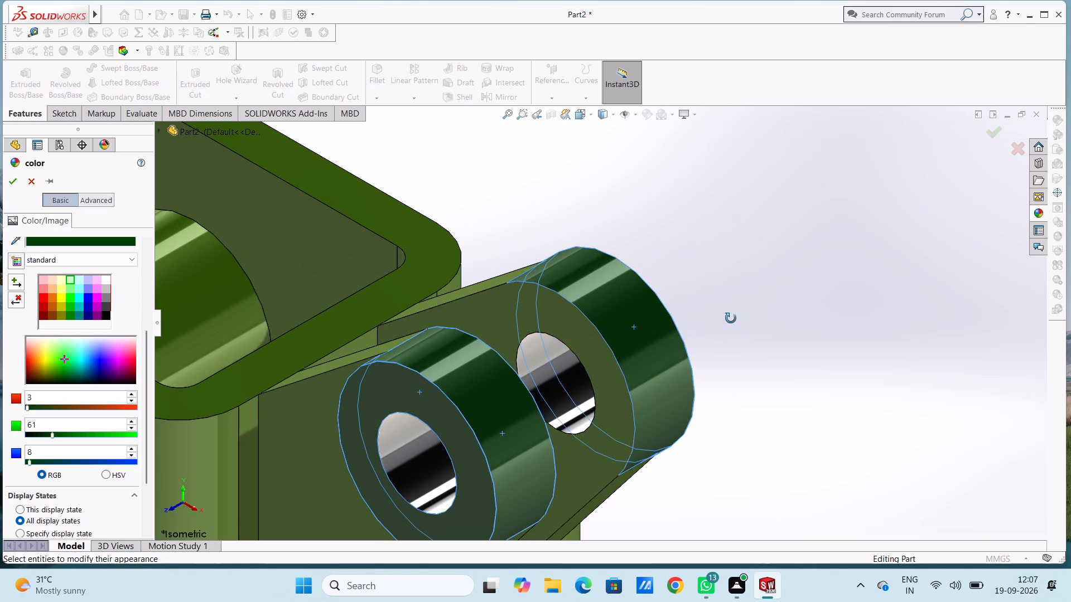
middle_drag(731, 318, 640, 420)
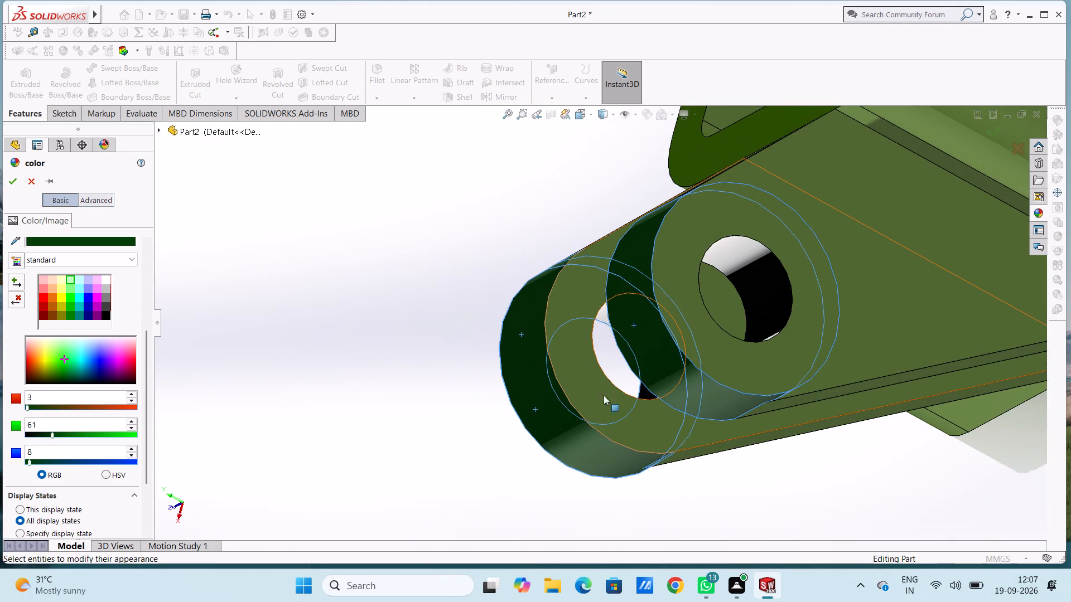
click(565, 349)
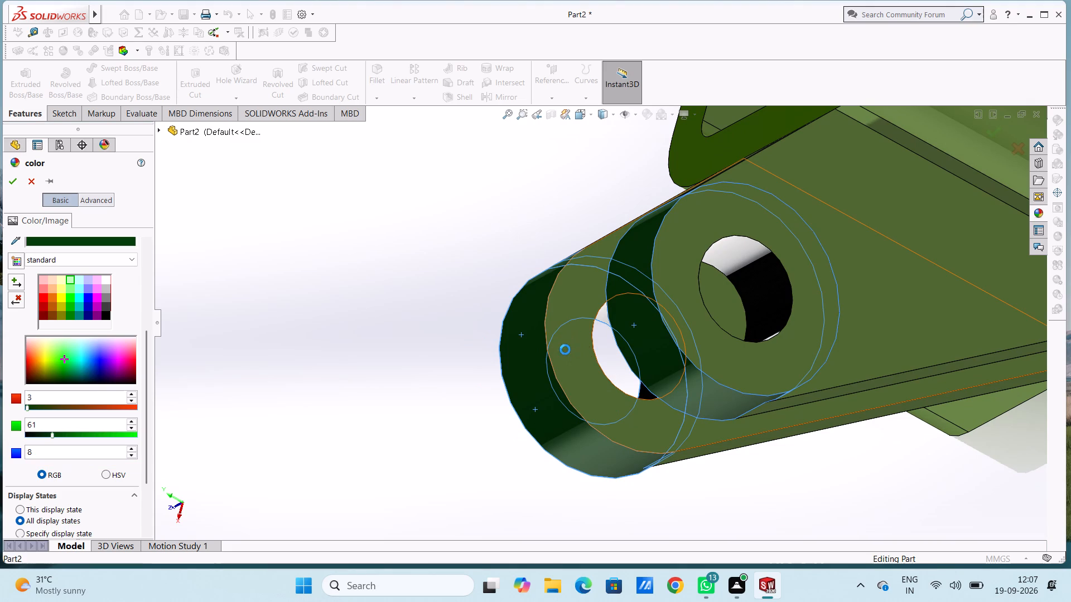
click(671, 279)
Add the farther arm's top and inner side faces and the nearer arm's outer side and top faces to the dark green colouring.
middle_drag(675, 280, 755, 280)
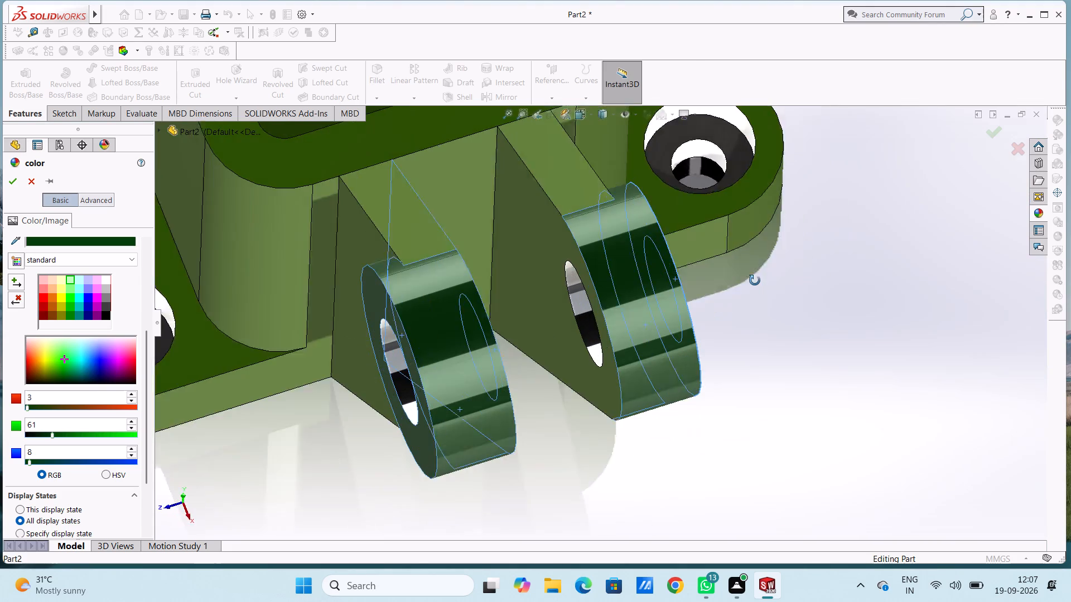
middle_drag(755, 280, 762, 280)
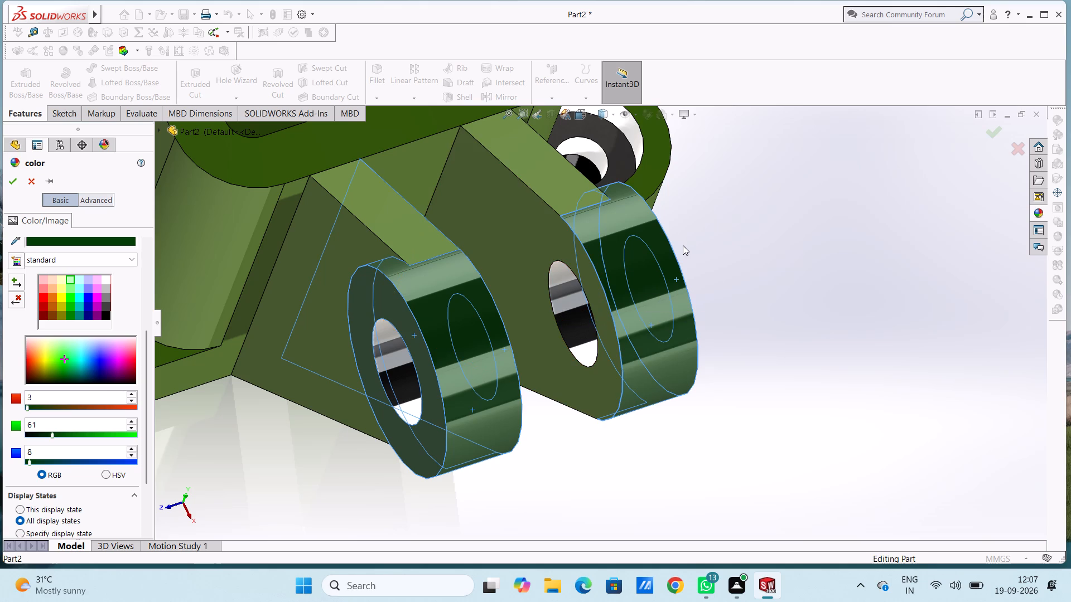
click(593, 196)
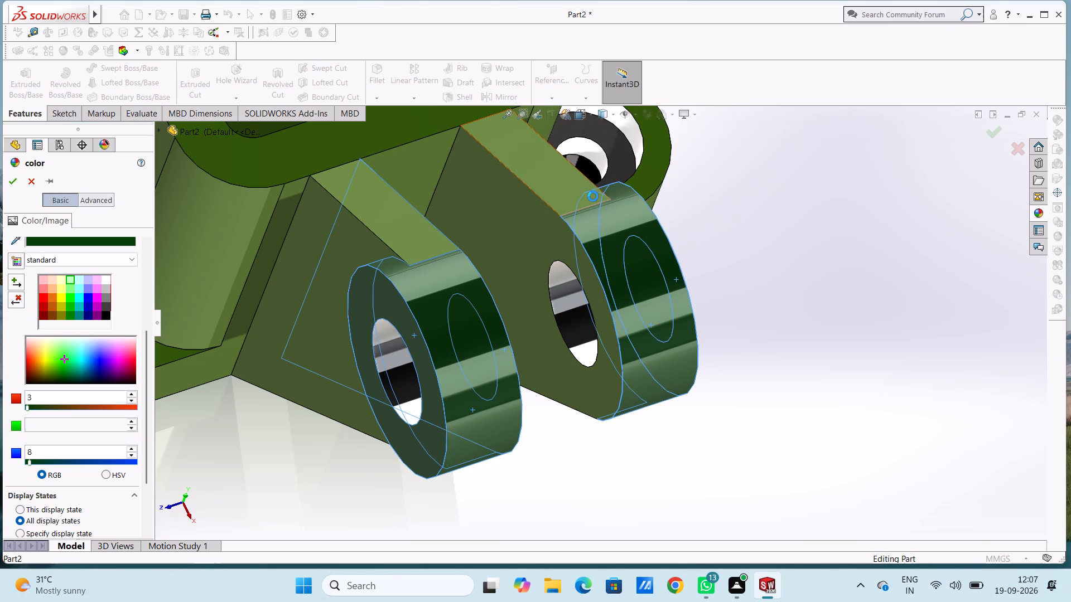
click(581, 240)
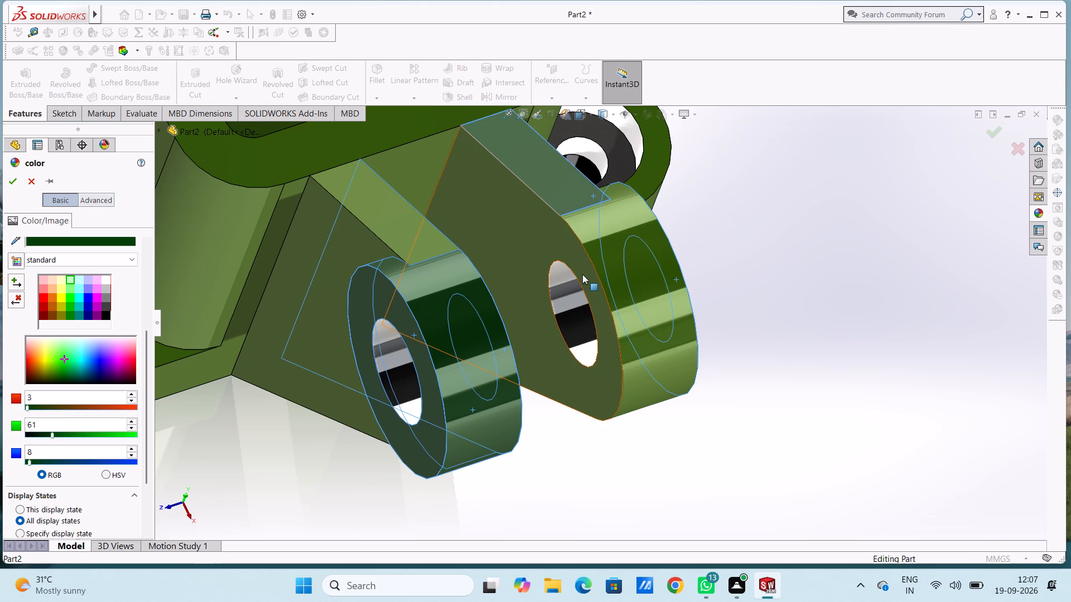
click(584, 274)
click(602, 247)
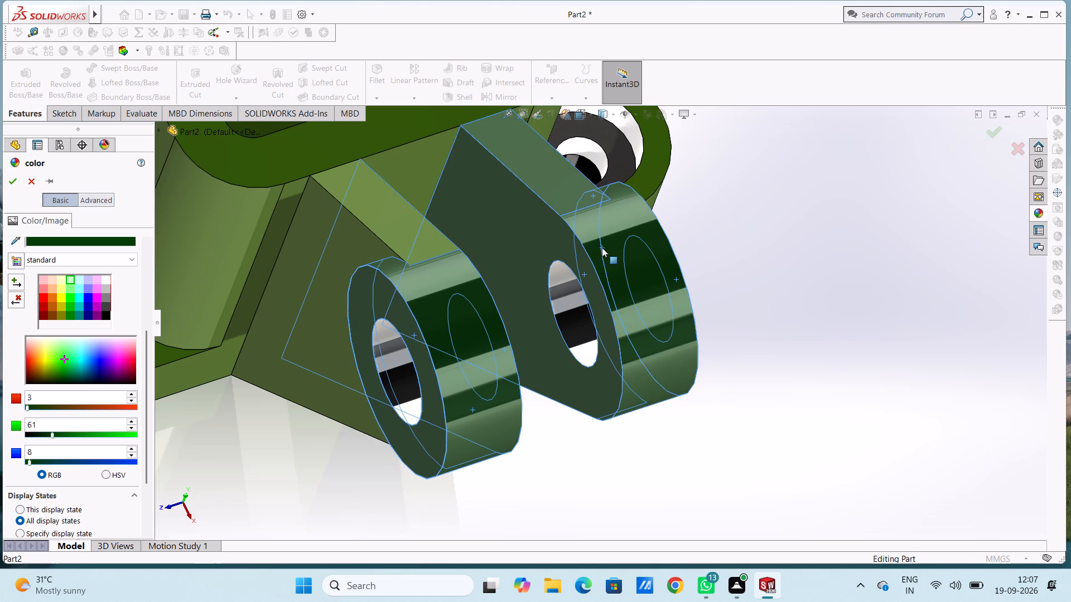
scroll(600, 270, up, 4)
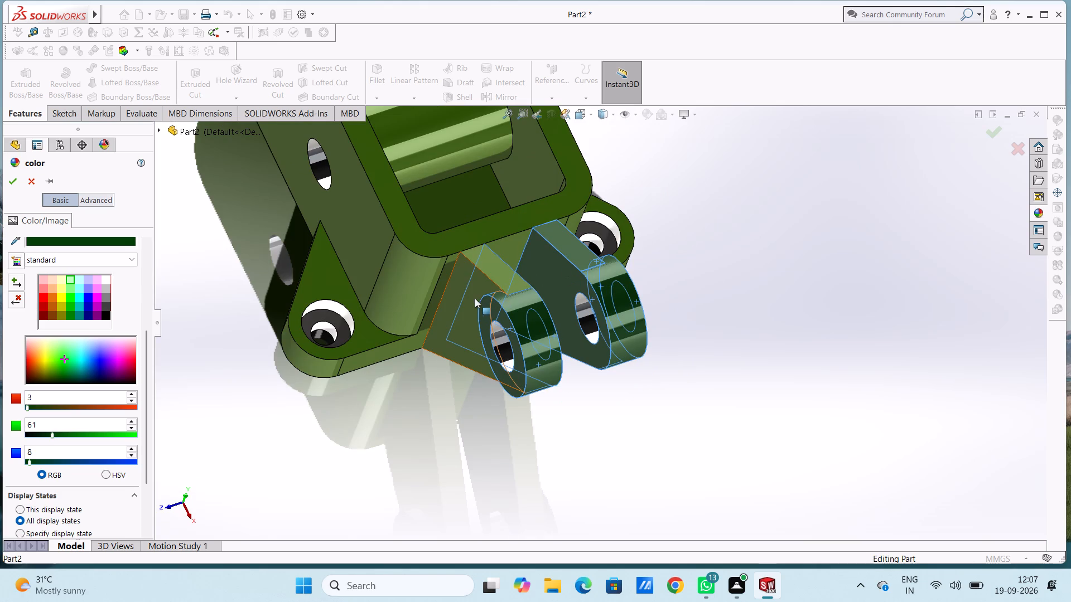
click(470, 299)
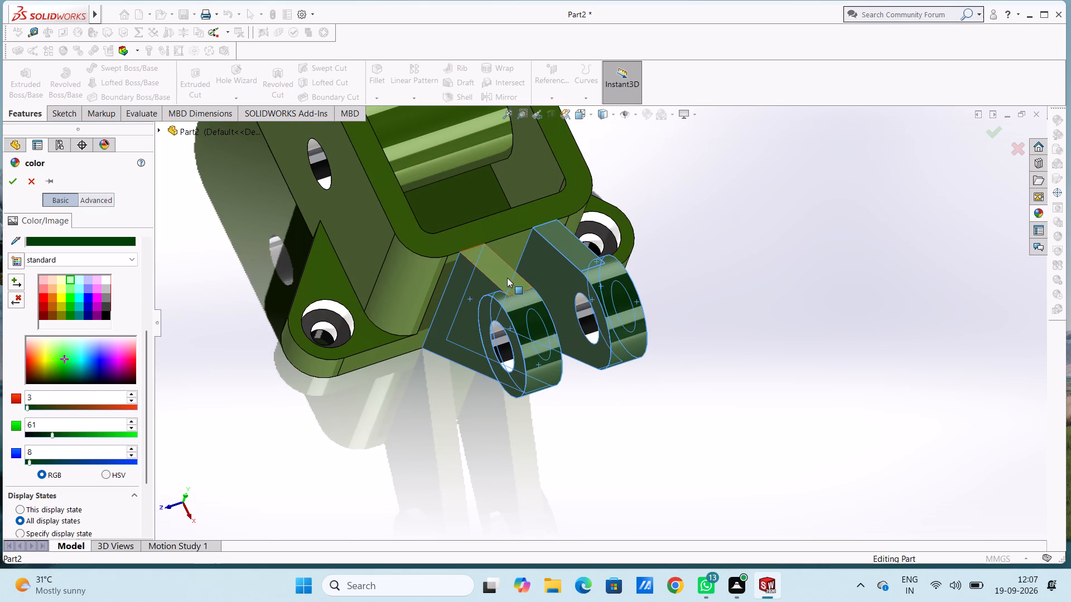
click(504, 276)
Add both arms' undersides and the farther arm's outer side face to the dark green colouring, and apply the colour.
middle_drag(596, 445, 511, 341)
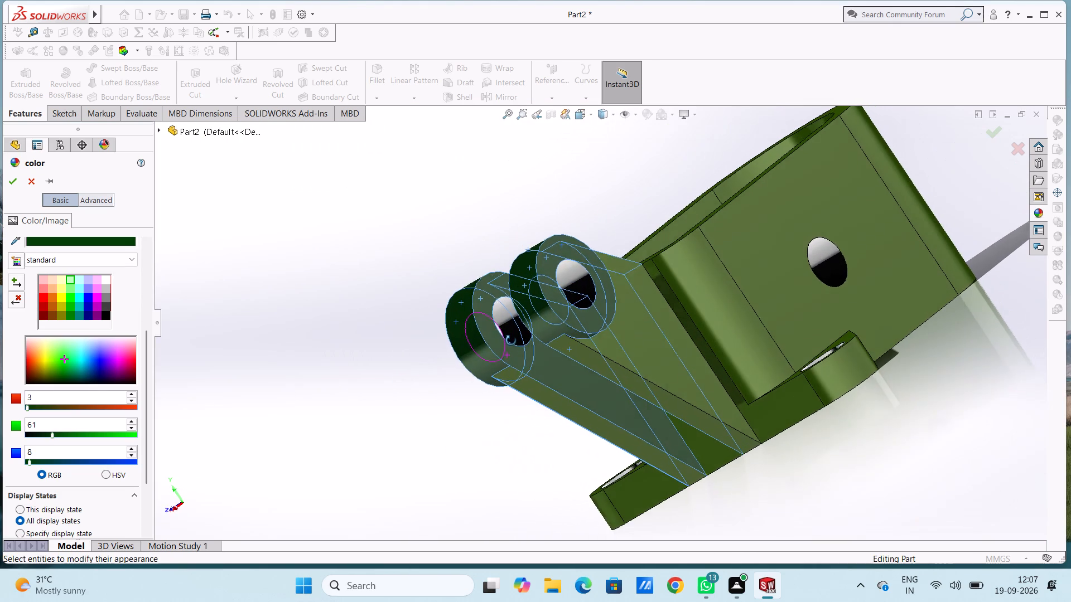
middle_drag(511, 341, 511, 339)
click(528, 388)
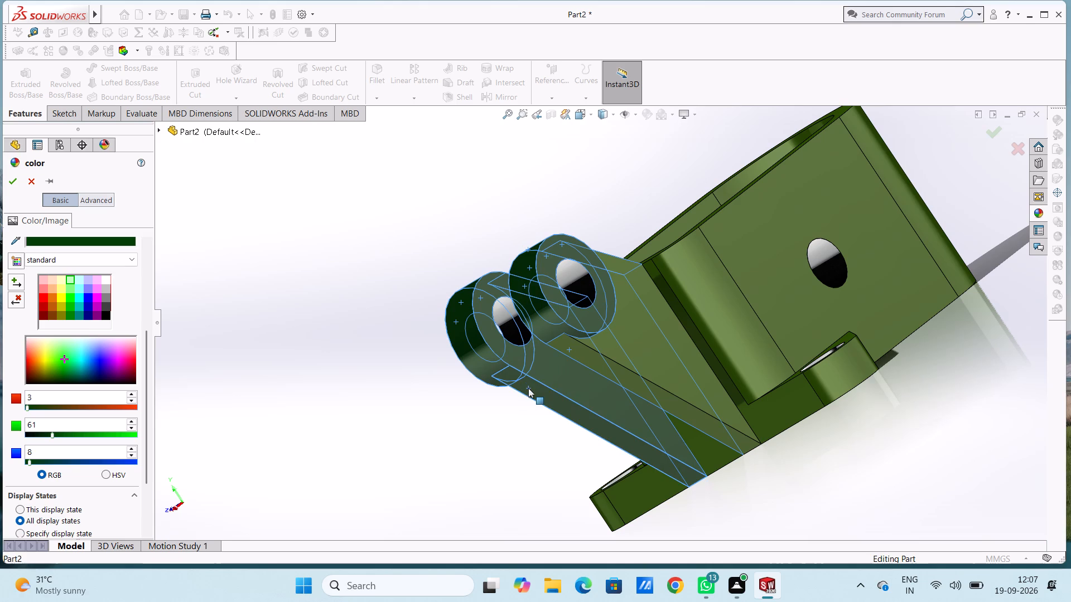
click(580, 350)
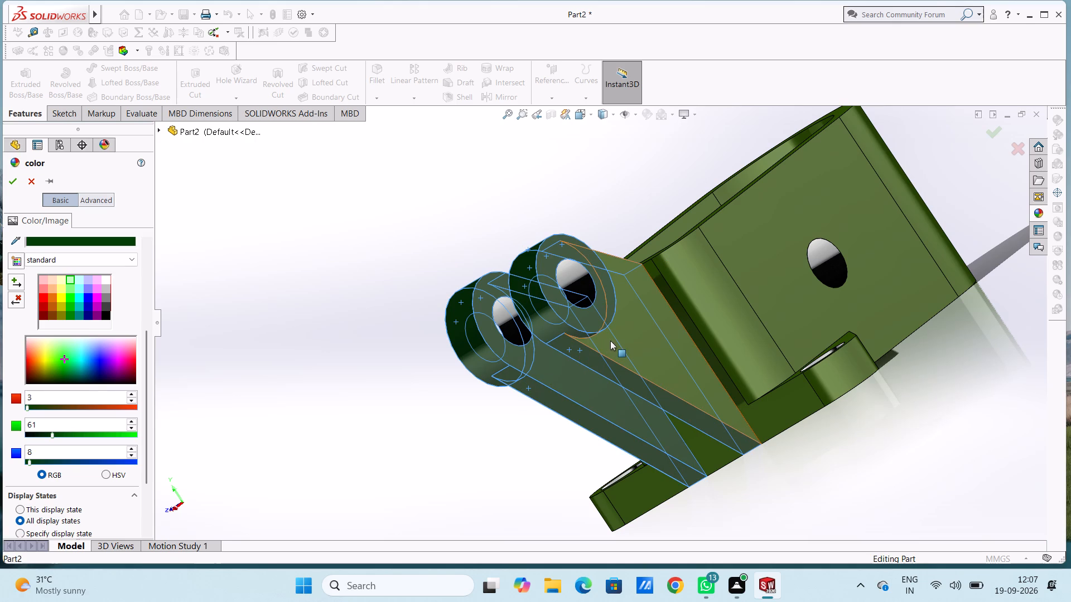
click(610, 341)
middle_drag(407, 307, 522, 411)
scroll(522, 411, up, 5)
middle_drag(493, 379, 491, 281)
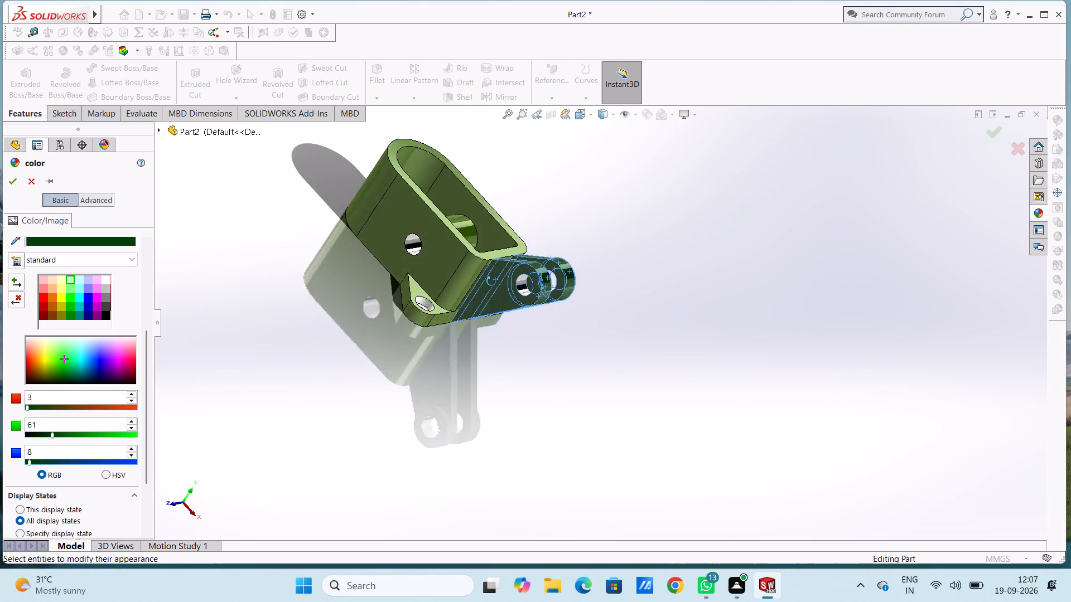
middle_drag(491, 281, 422, 406)
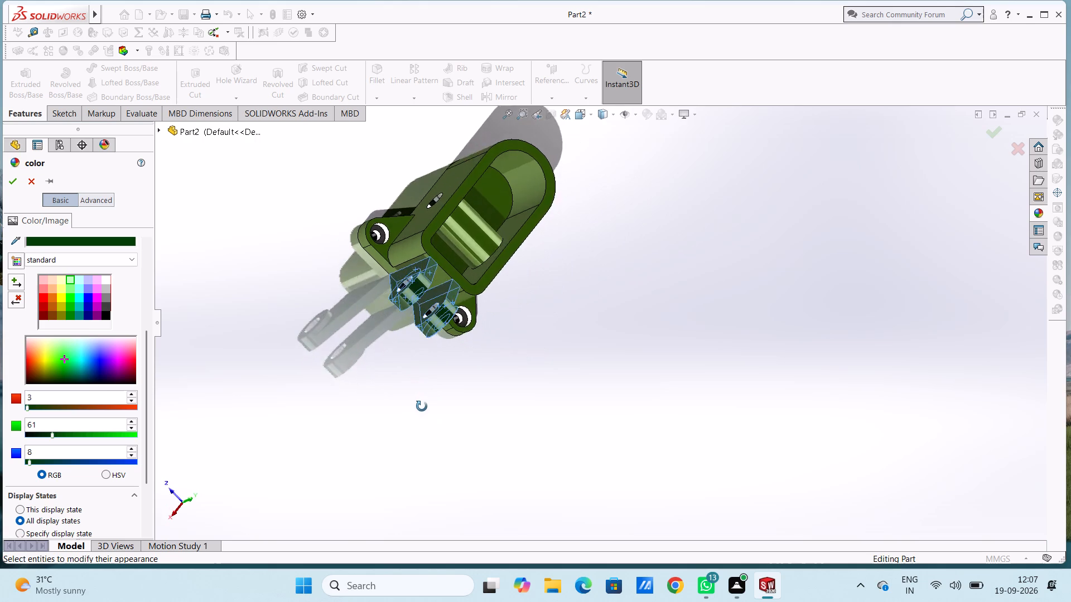
middle_drag(422, 406, 478, 366)
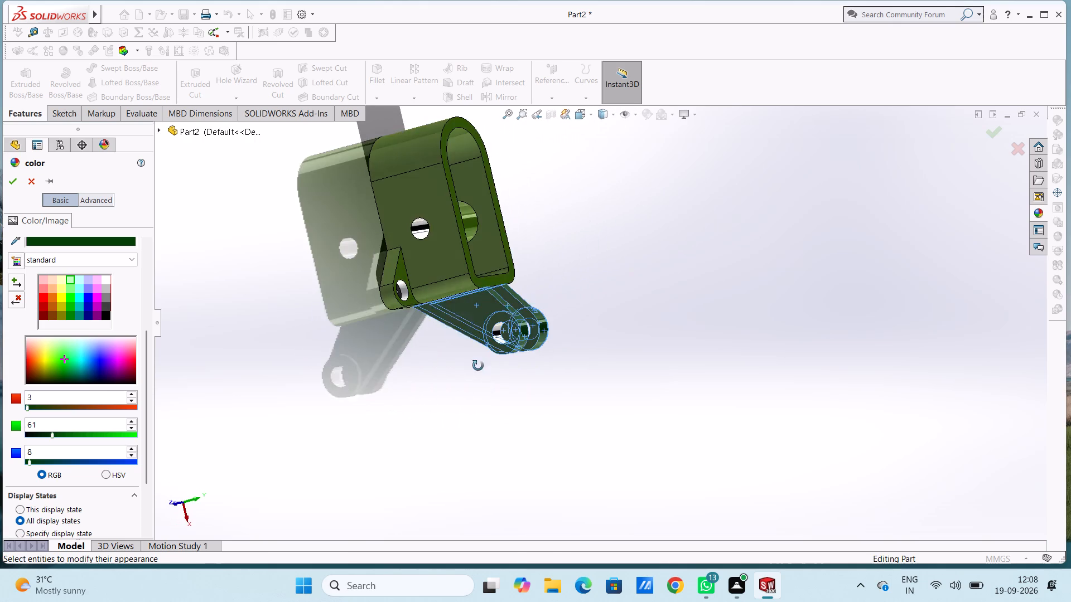
middle_drag(478, 366, 480, 378)
click(9, 184)
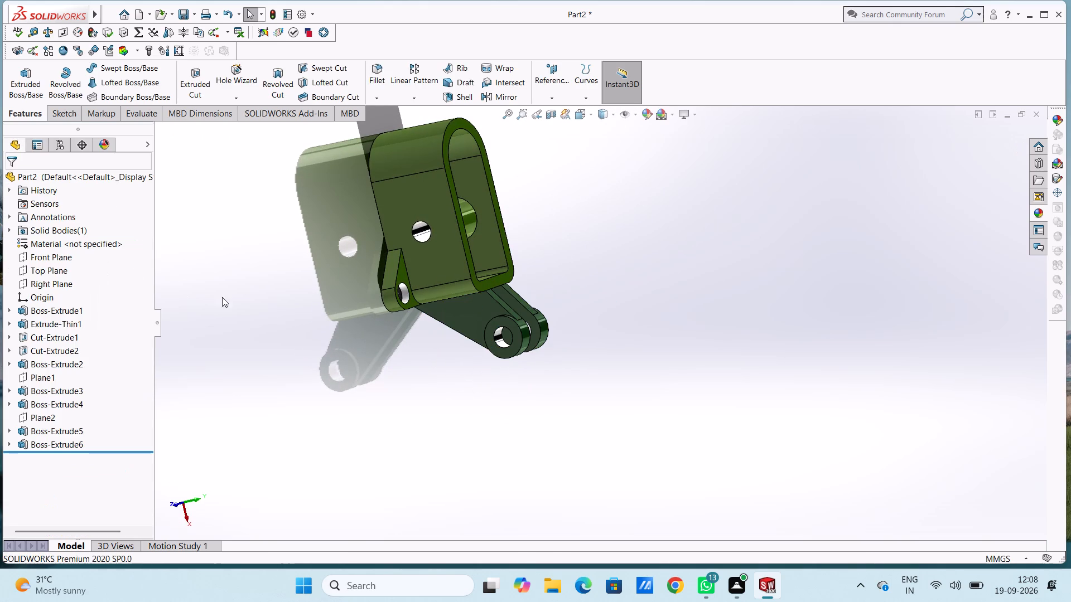
Inspect the recoloured bracket from several angles and finish in the isometric view.
middle_drag(273, 283, 264, 219)
scroll(278, 313, up, 3)
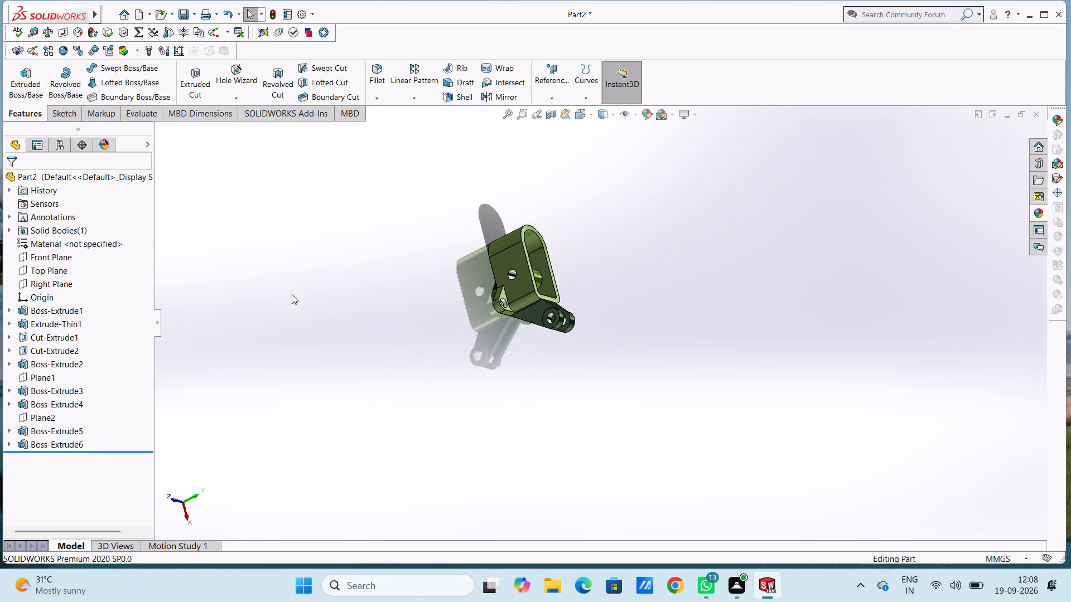
scroll(292, 294, up, 2)
middle_drag(307, 281, 263, 333)
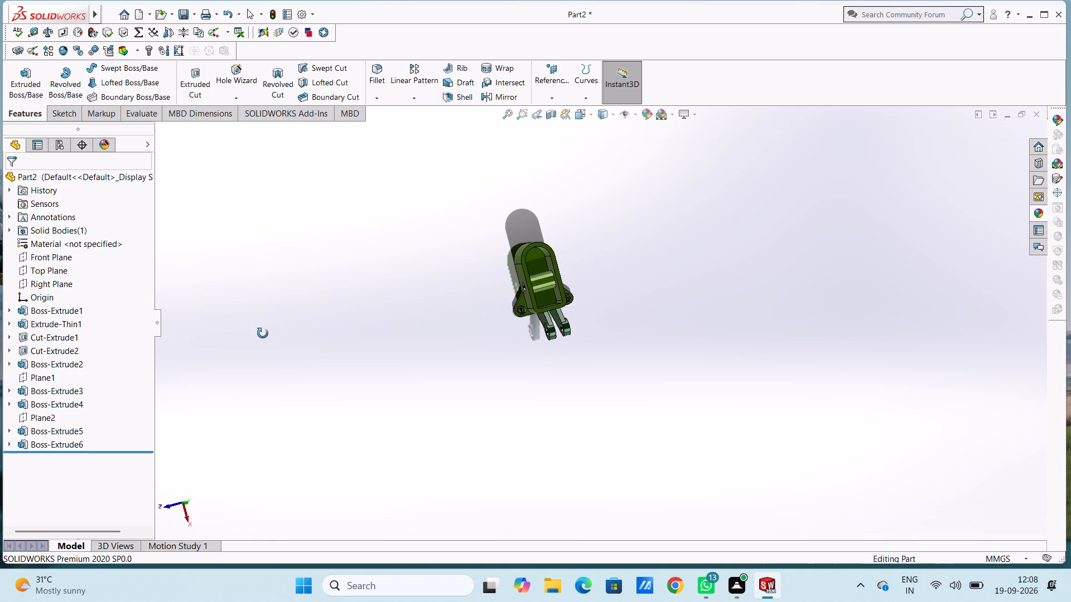
middle_drag(263, 333, 259, 349)
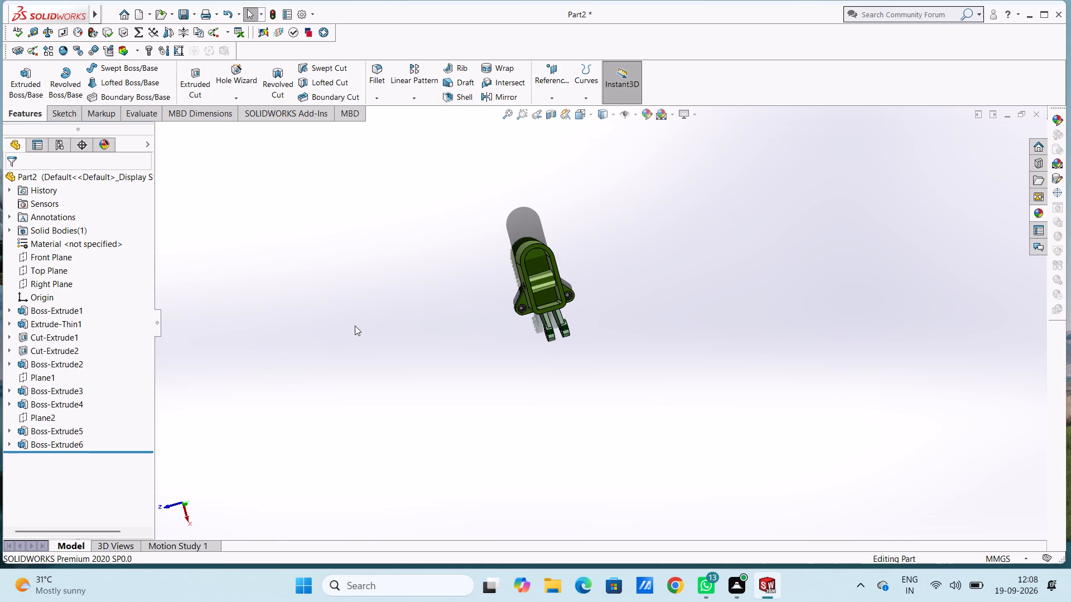
key(ctrl+7)
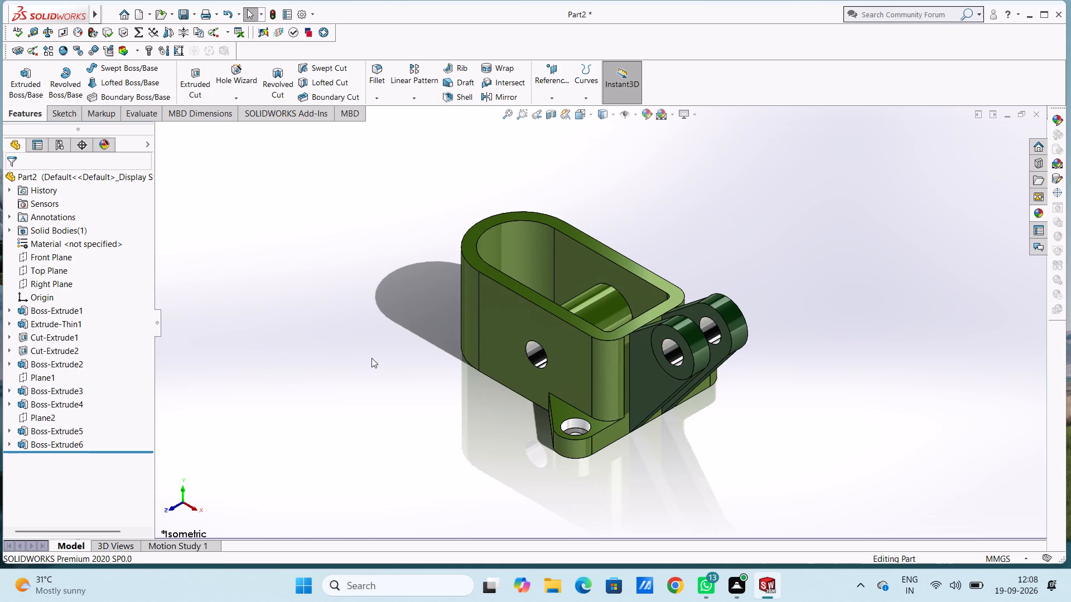
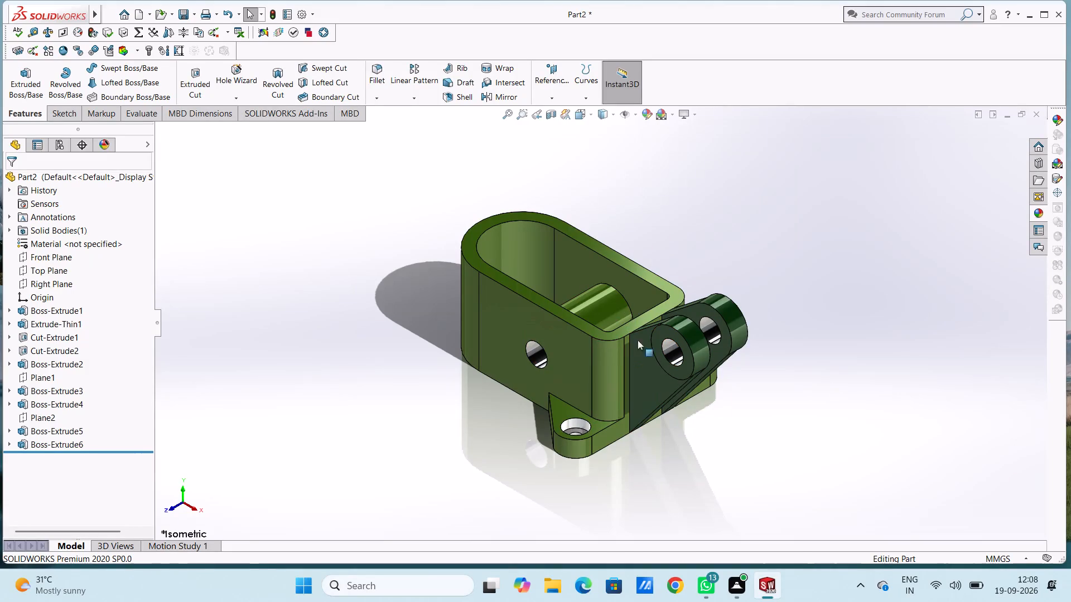
Examine the coloured bracket from above and the front, including the open pocket, inner boss, lugs and bossed arms.
middle_drag(356, 239, 335, 342)
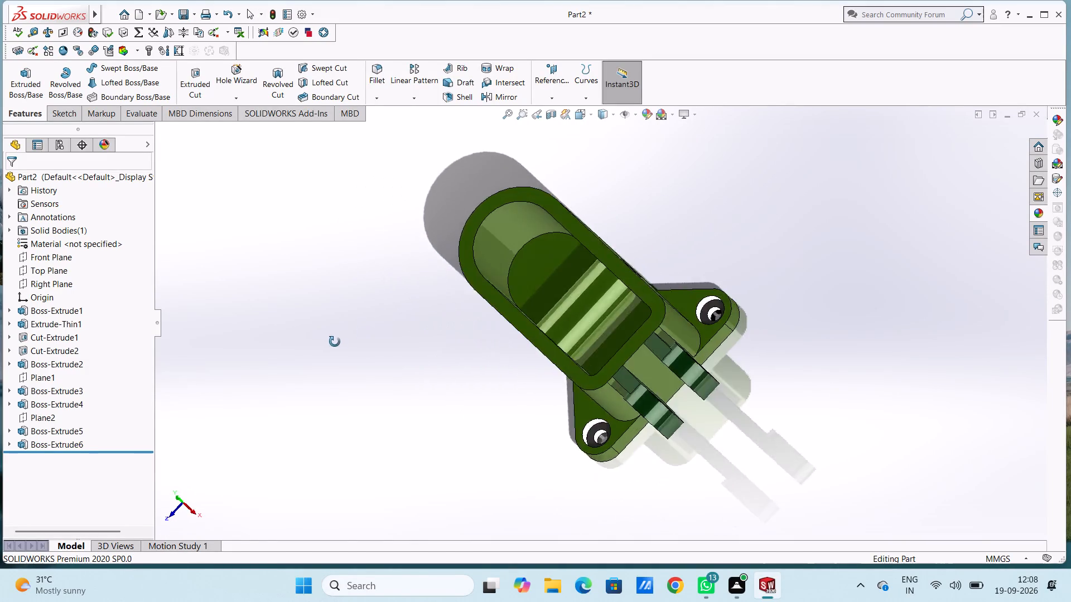
middle_drag(335, 342, 293, 343)
middle_drag(351, 238, 359, 288)
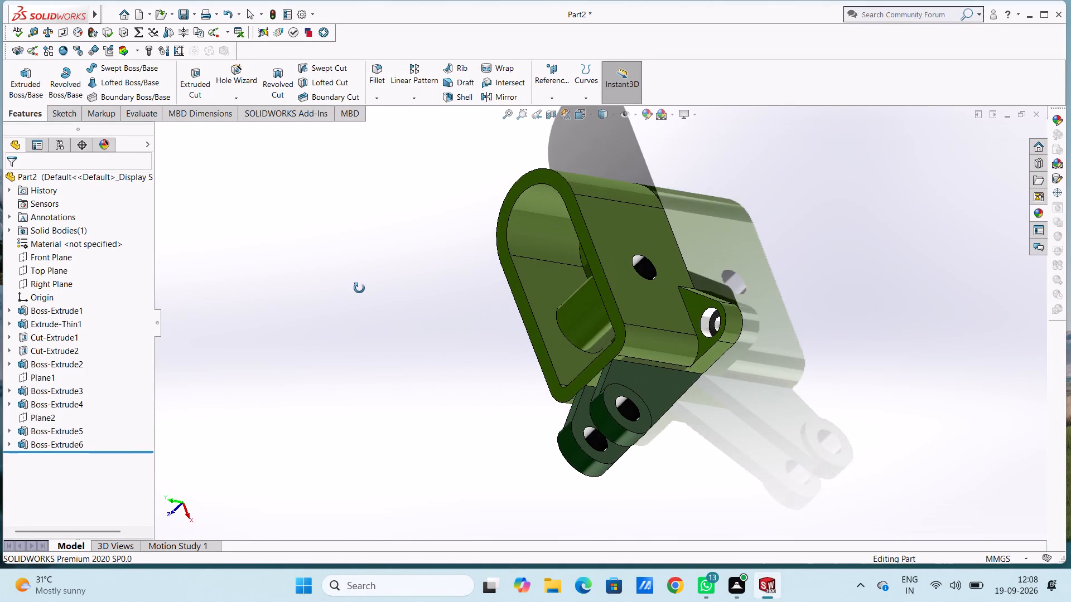
middle_drag(359, 288, 391, 311)
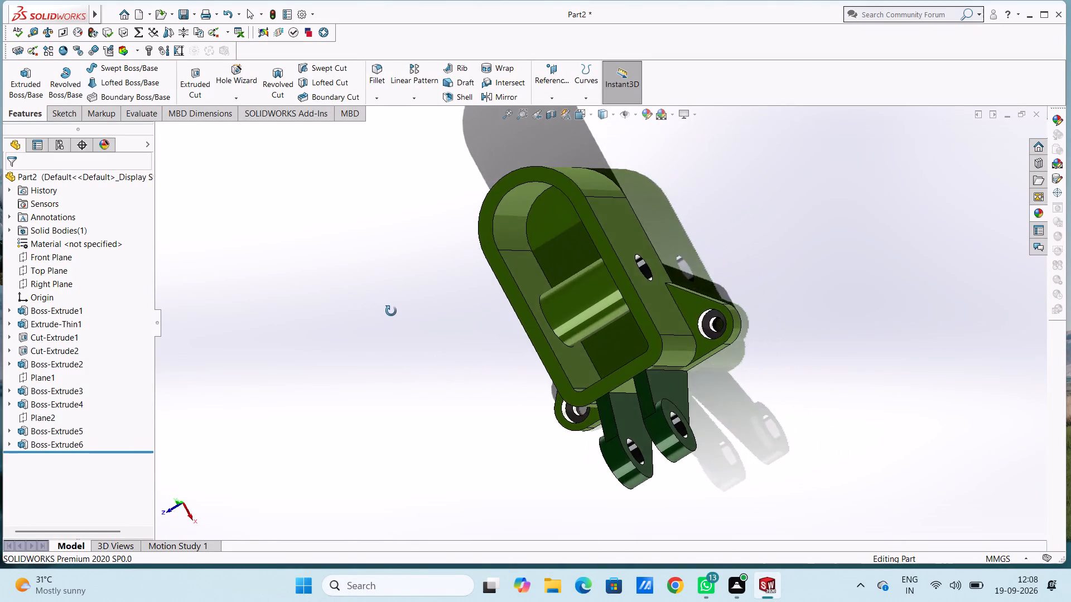
middle_drag(391, 311, 417, 321)
middle_drag(372, 313, 377, 202)
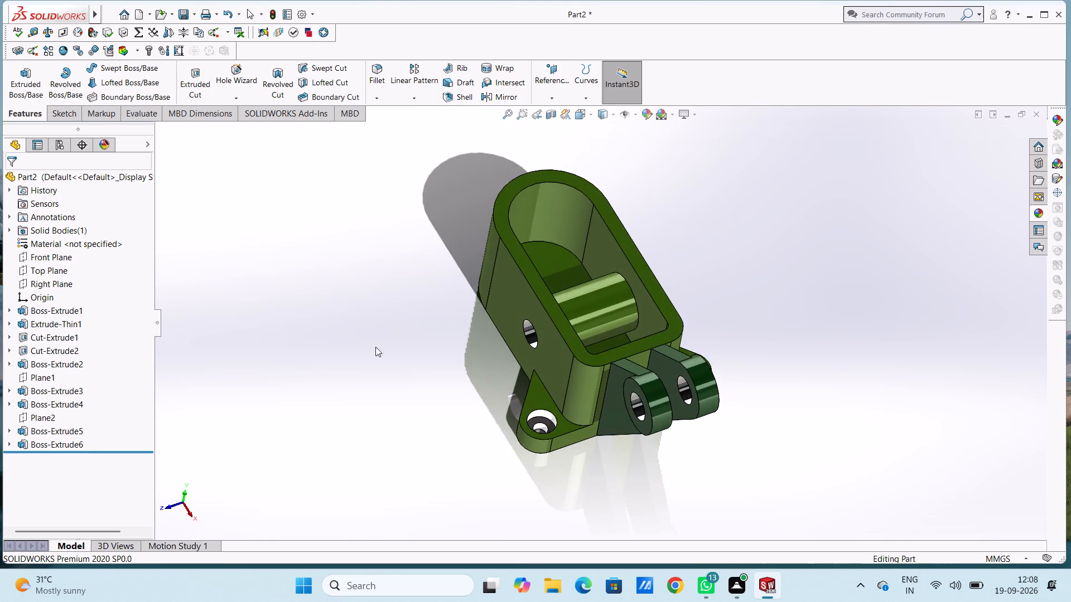
middle_drag(381, 355, 350, 359)
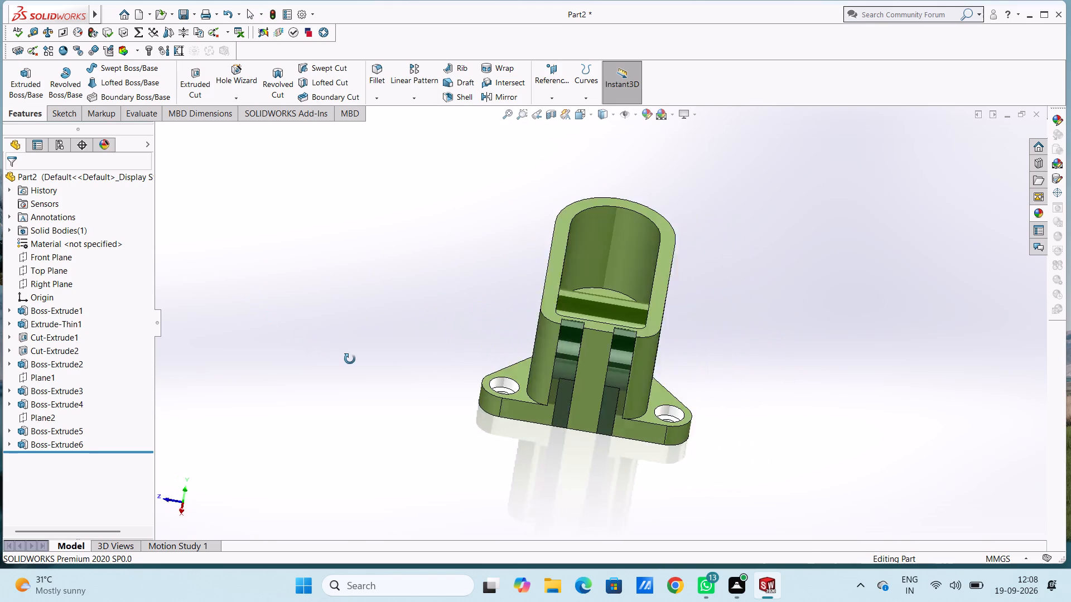
middle_drag(350, 359, 362, 365)
middle_drag(364, 292, 390, 404)
middle_drag(374, 261, 349, 280)
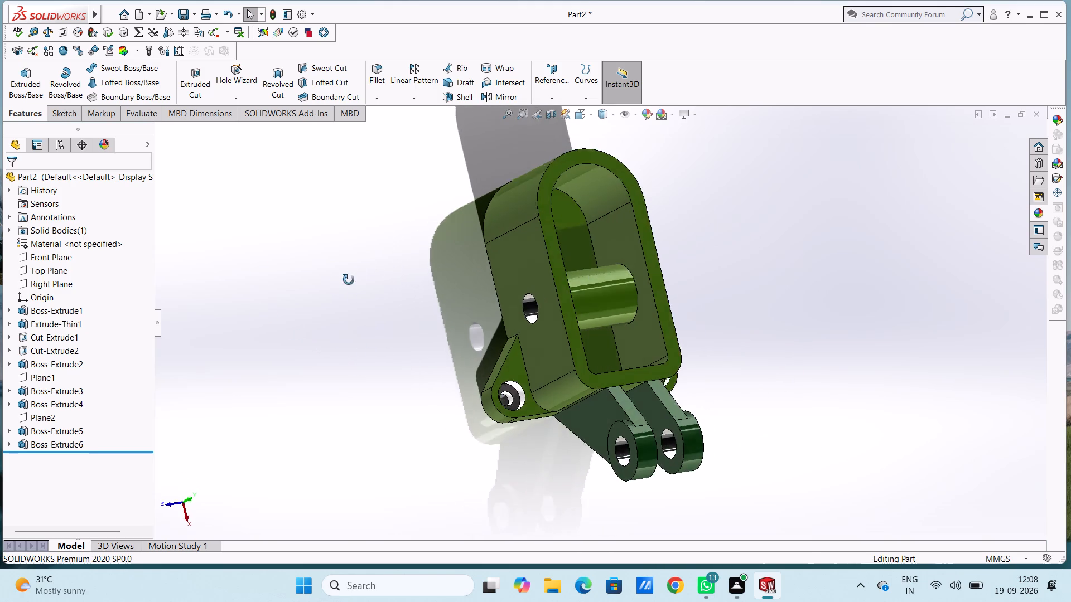
middle_drag(349, 280, 380, 297)
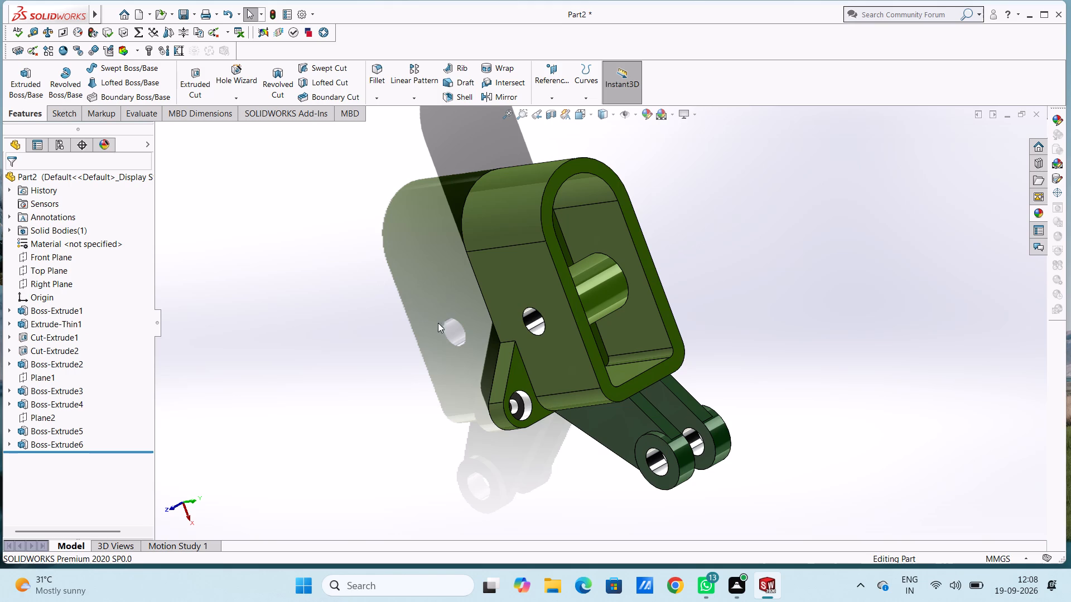
Examine the bracket's underside, rounded back and side walls, and the arms' undersides and outer sides, for their colouring.
middle_drag(417, 295, 315, 215)
middle_drag(463, 273, 373, 253)
scroll(460, 275, up, 1)
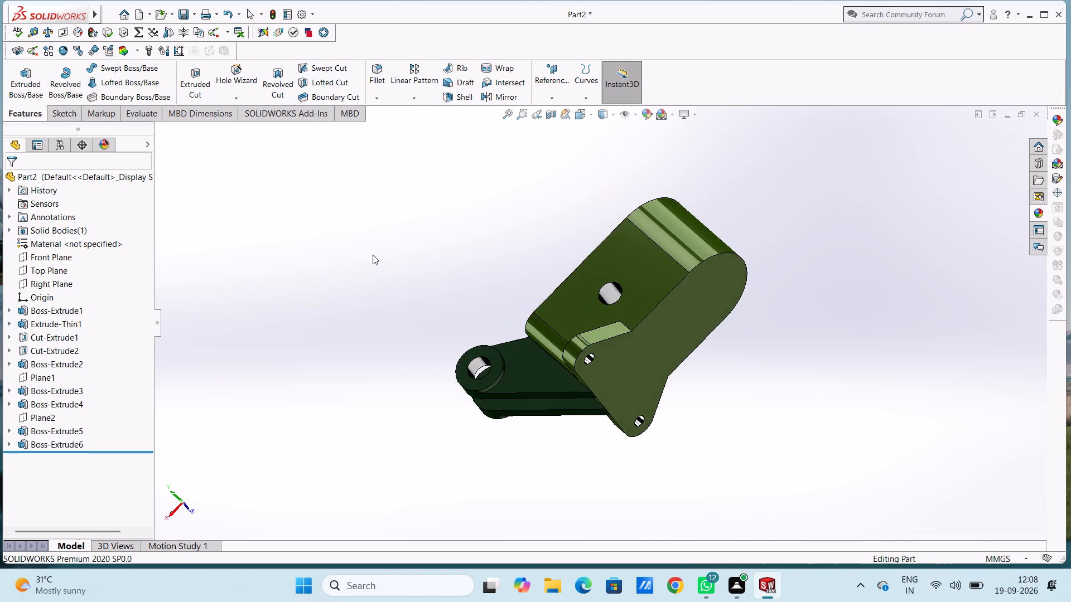
middle_drag(513, 250, 453, 257)
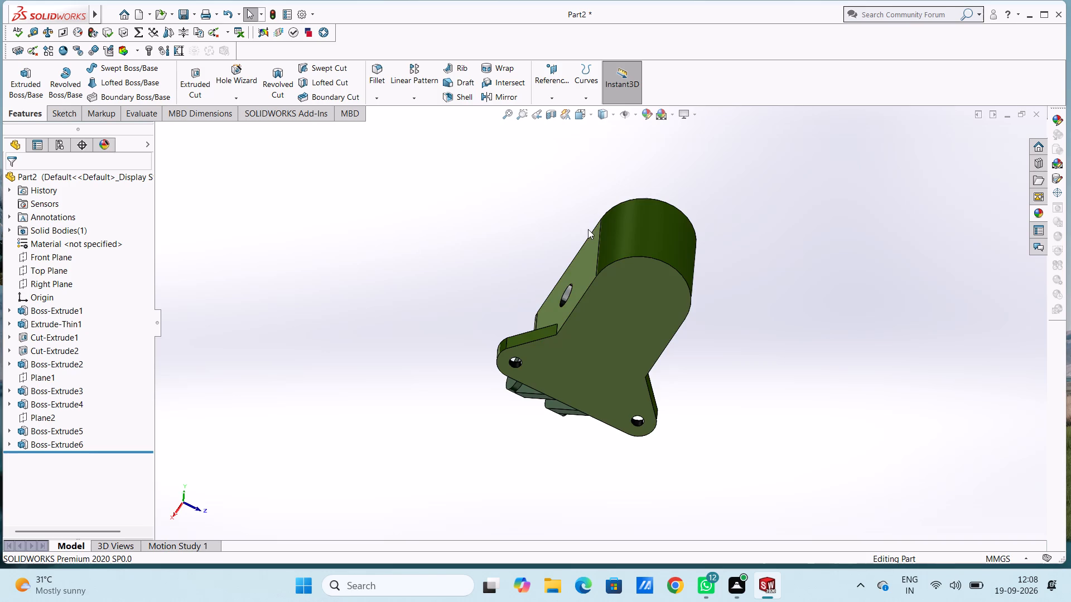
middle_drag(588, 229, 499, 236)
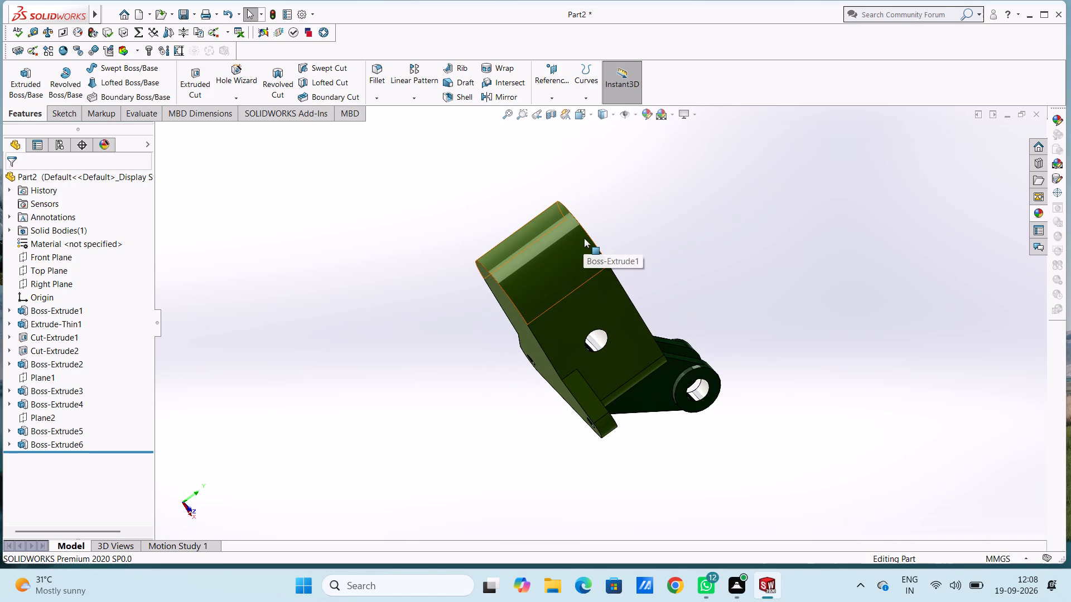
middle_drag(782, 260, 672, 258)
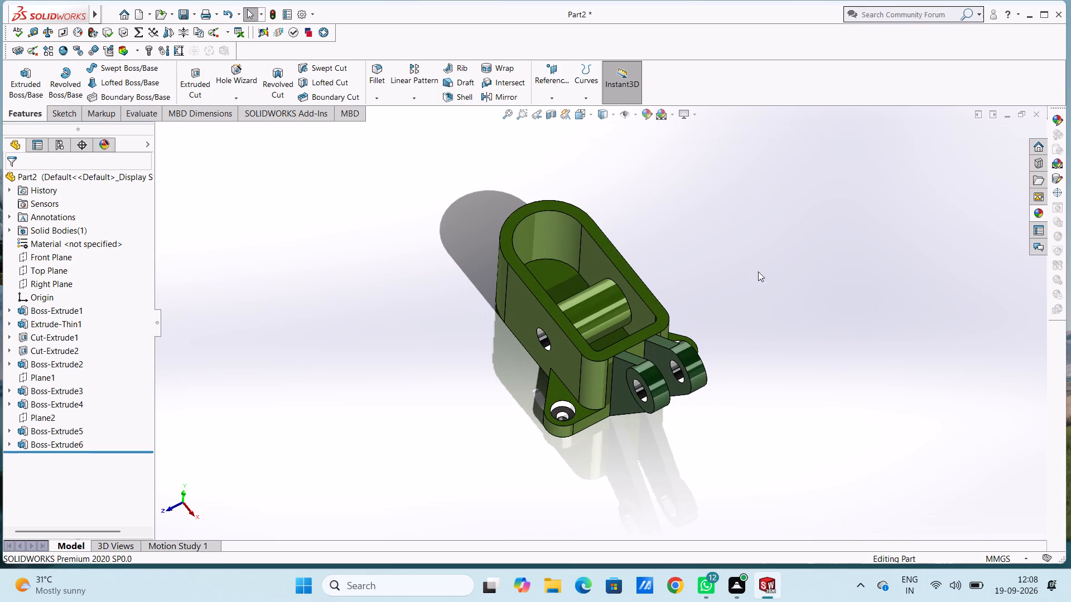
middle_drag(774, 269, 702, 277)
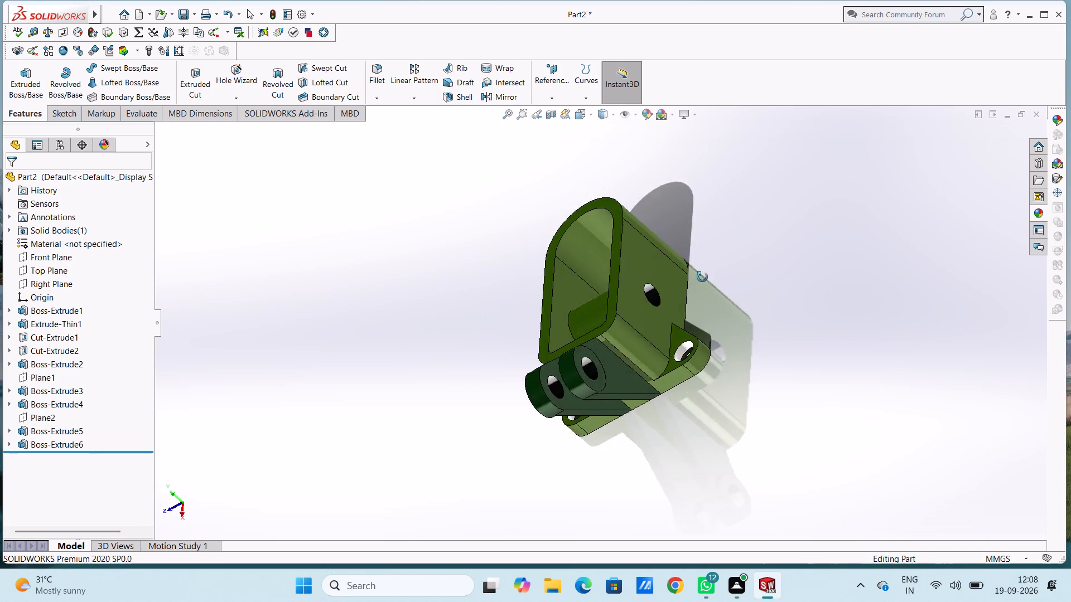
middle_drag(702, 277, 663, 279)
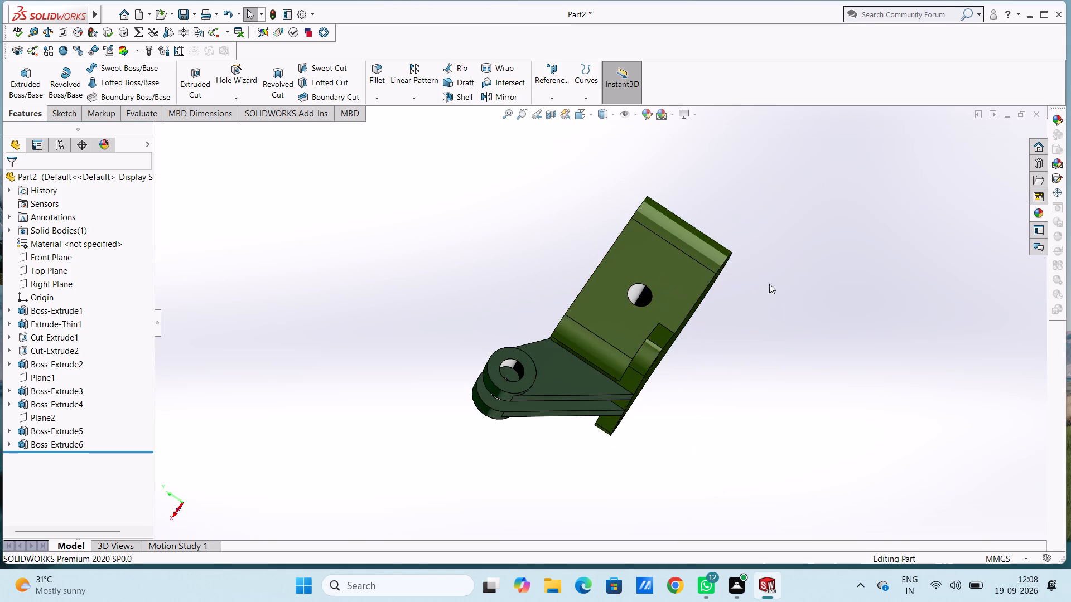
middle_drag(780, 283, 674, 298)
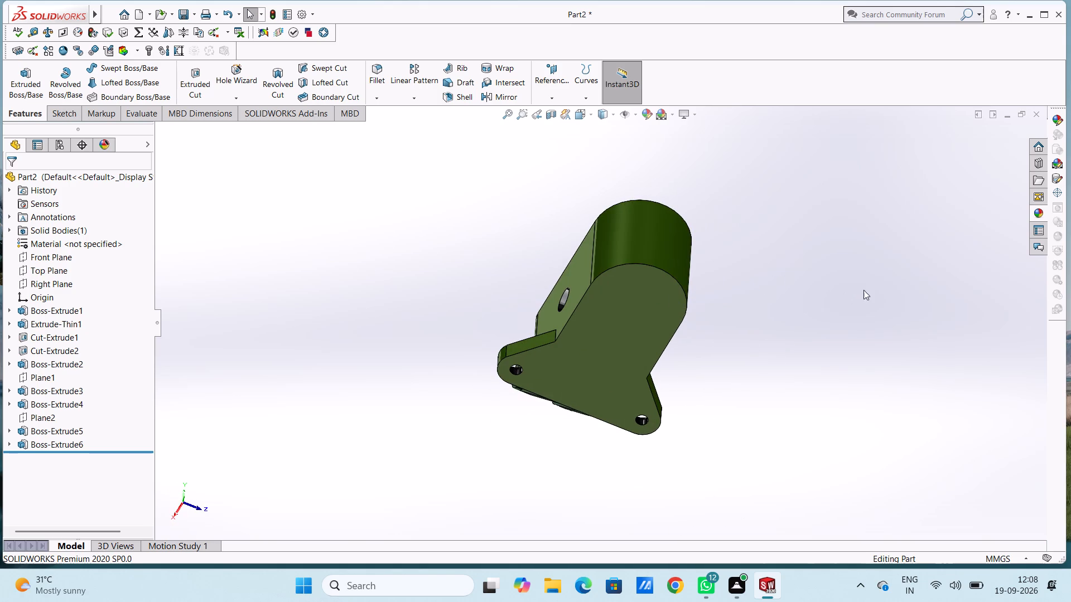
middle_drag(853, 278, 786, 283)
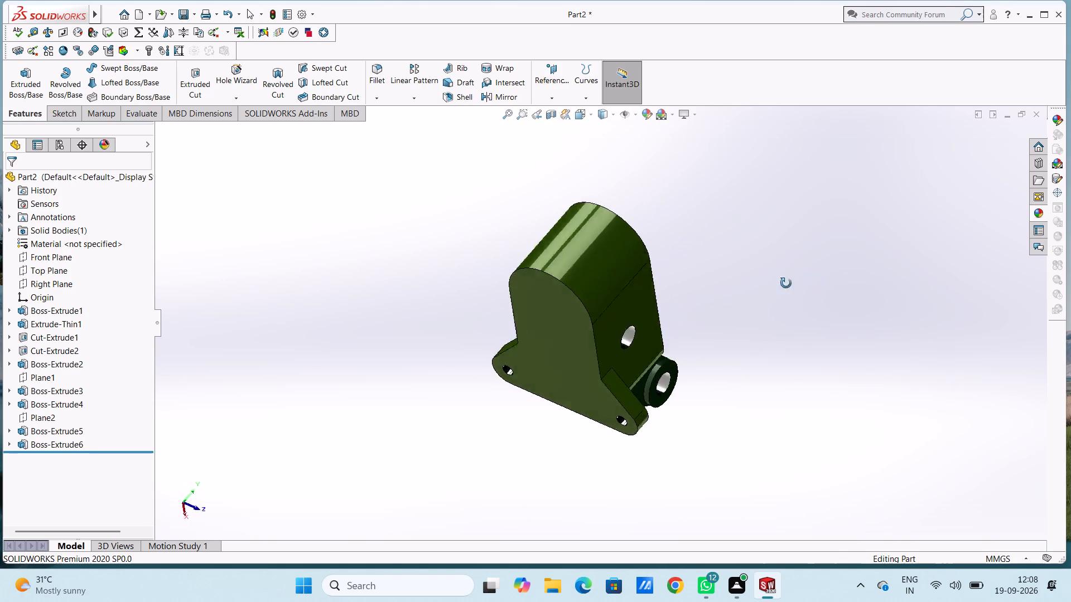
middle_drag(786, 283, 749, 288)
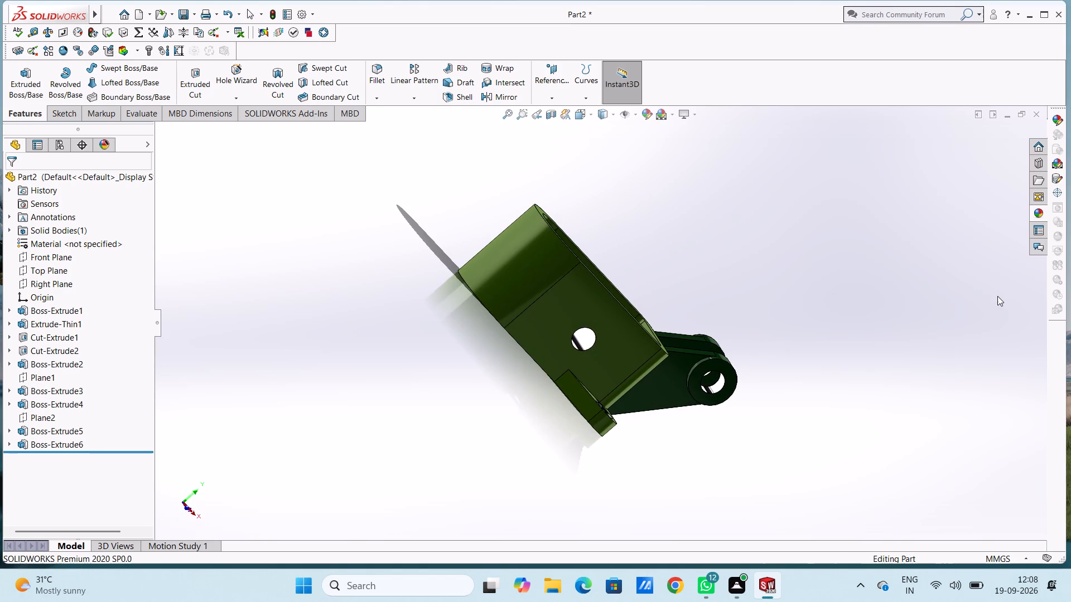
middle_drag(996, 297, 918, 298)
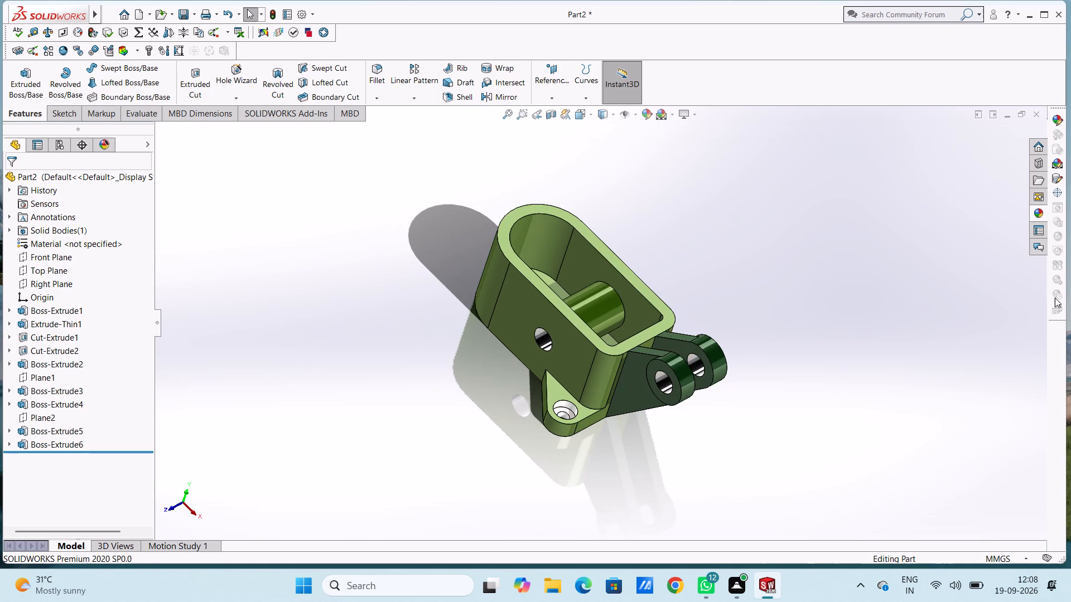
middle_drag(1070, 294, 973, 302)
middle_drag(931, 292, 842, 306)
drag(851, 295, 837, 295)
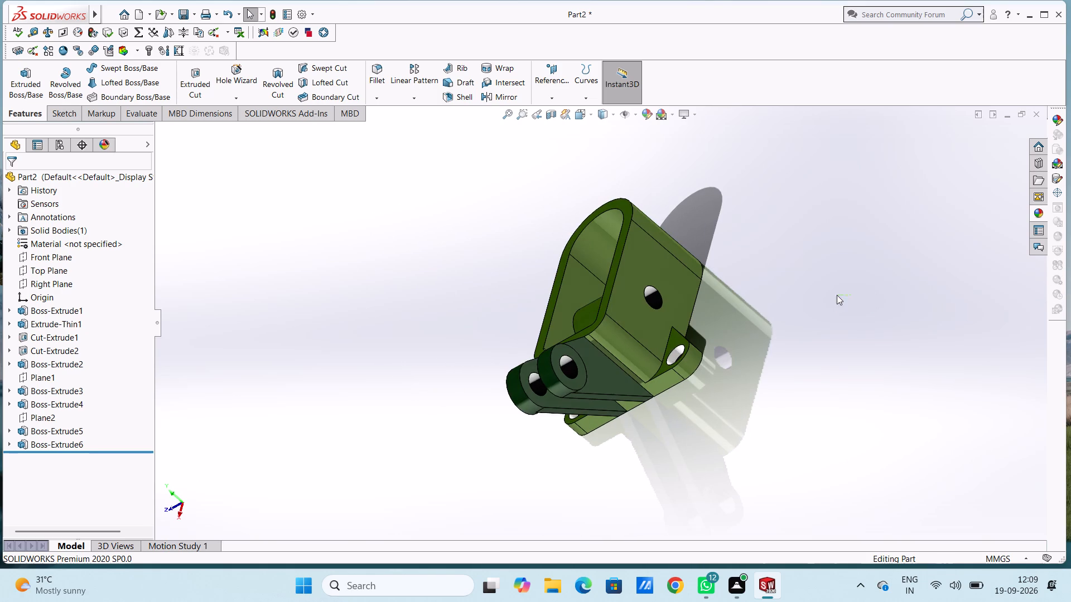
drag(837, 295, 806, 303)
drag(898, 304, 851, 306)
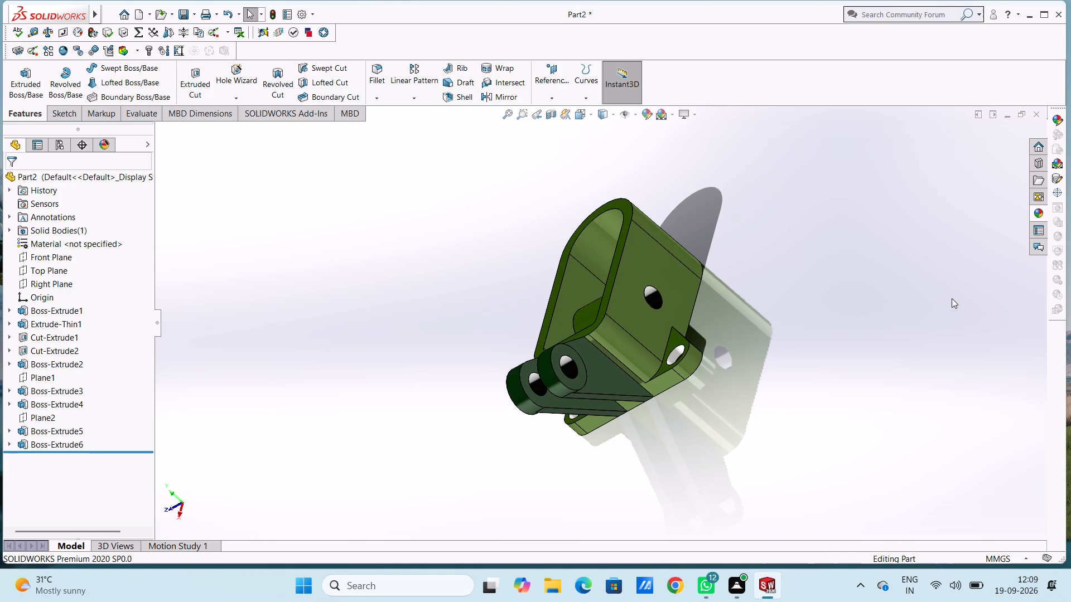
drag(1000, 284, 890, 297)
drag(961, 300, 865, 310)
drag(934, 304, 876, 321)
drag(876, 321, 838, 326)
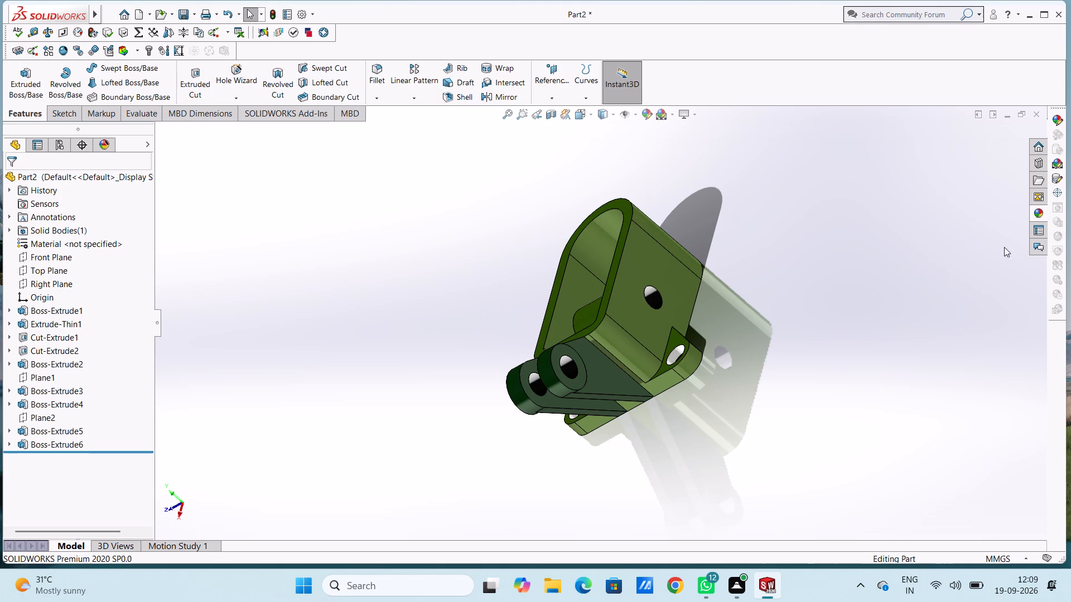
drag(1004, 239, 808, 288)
Check the bracket from the side and above, finishing in the isometric view.
middle_drag(928, 245, 890, 298)
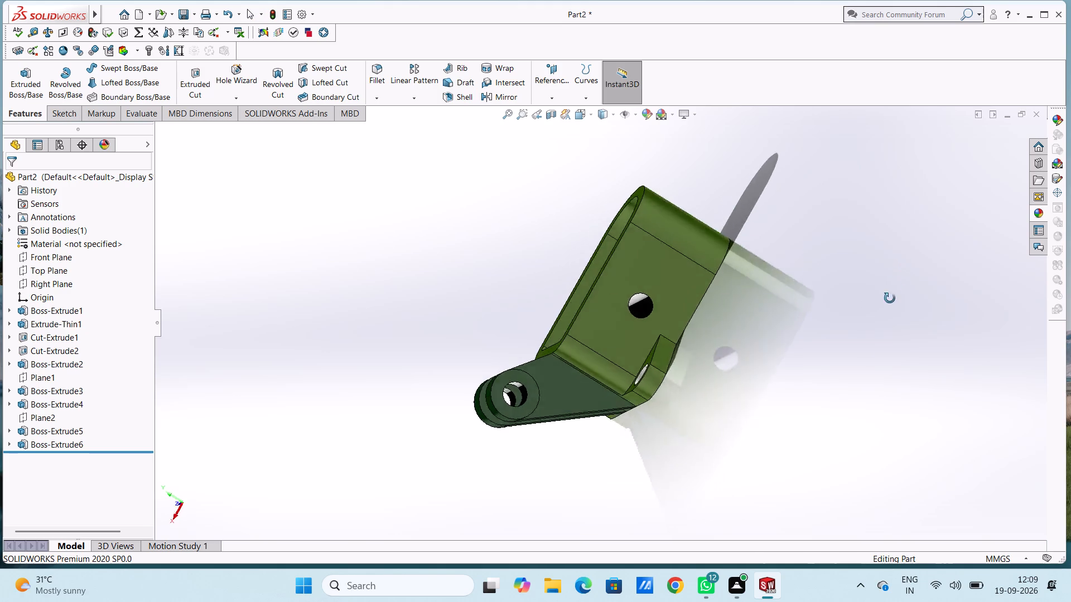
middle_drag(890, 298, 829, 420)
middle_drag(869, 177, 919, 326)
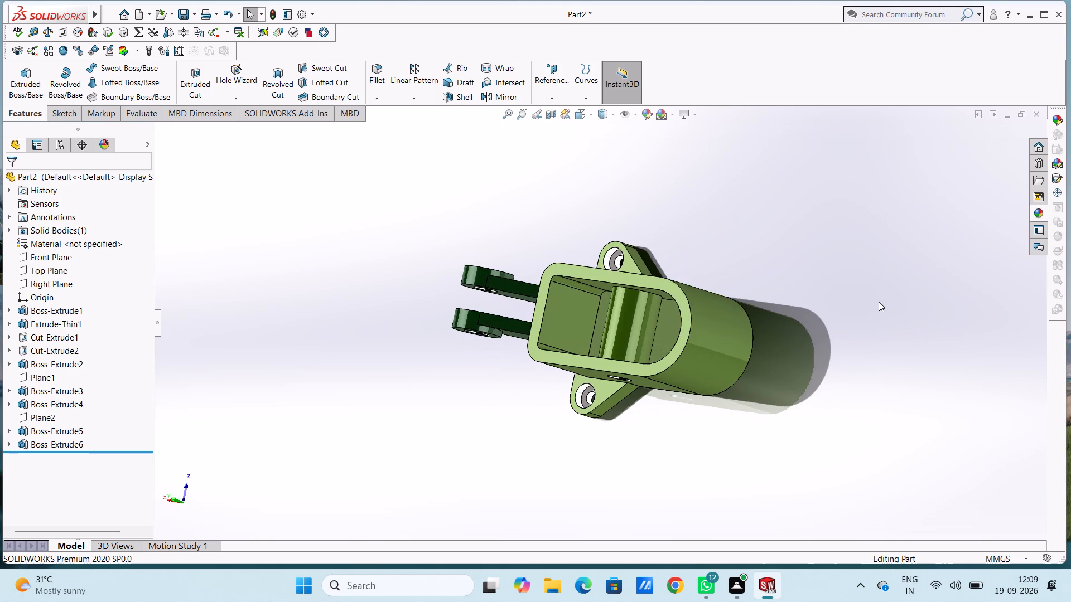
key(ctrl+7)
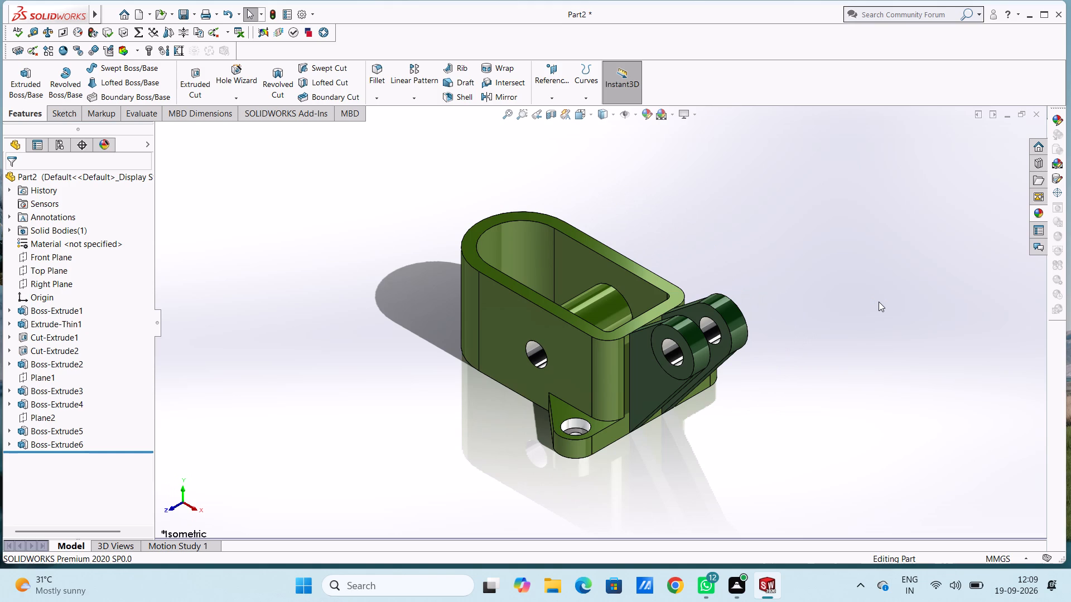
Save the part in the Documents folder as "clevis eye bracket with cross pins and dual lugs" in SOLIDWORKS Part format.
key(ctrl+s)
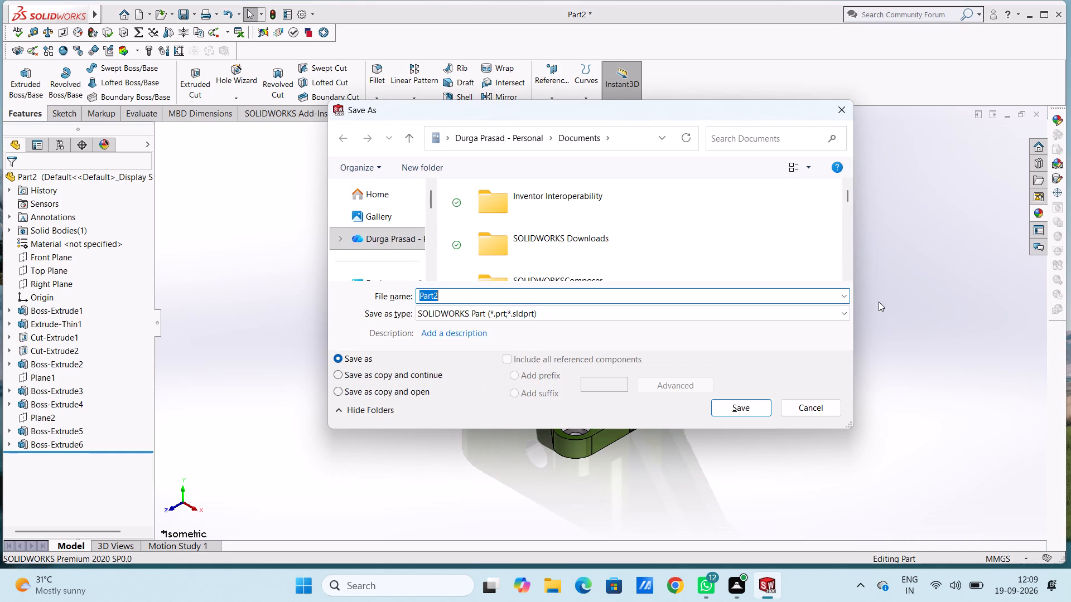
text(clevis)
key(space)
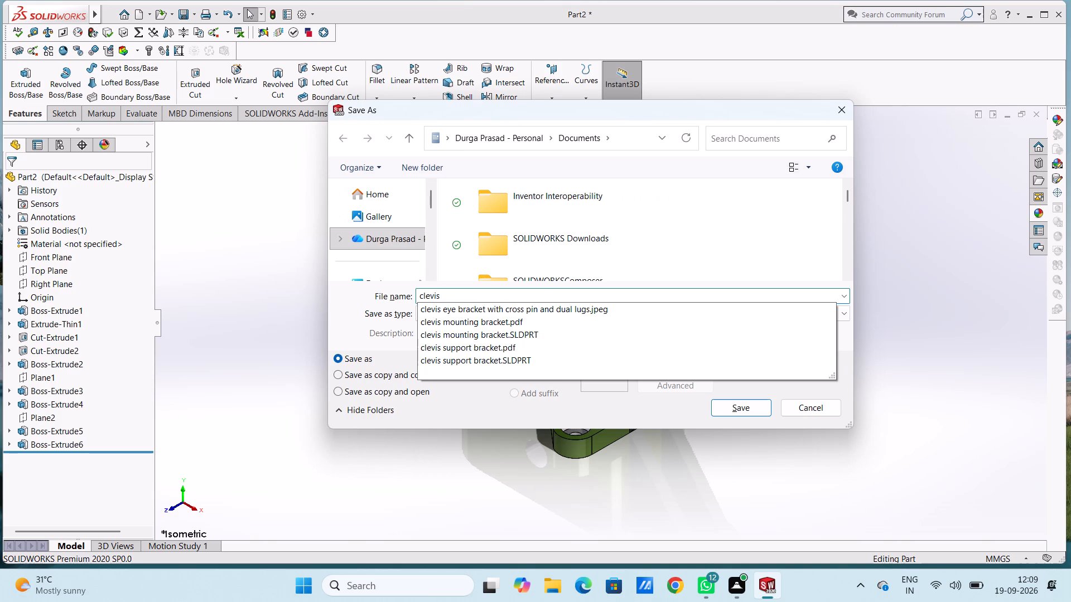
text(eye)
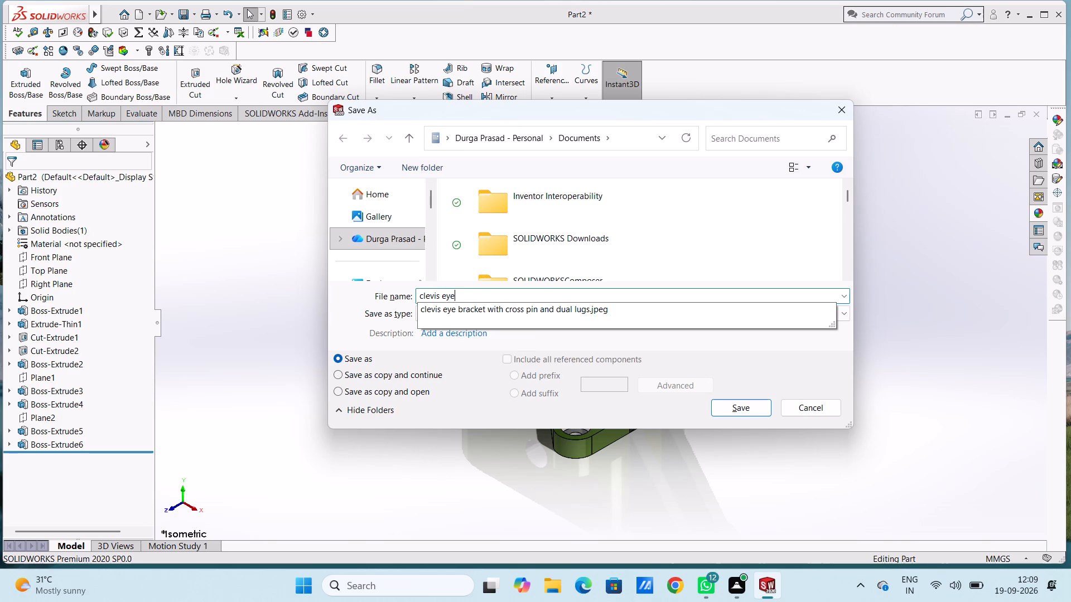
key(space)
text(bracket)
key(space)
text(with cross)
key(space)
text(pin)
key(space)
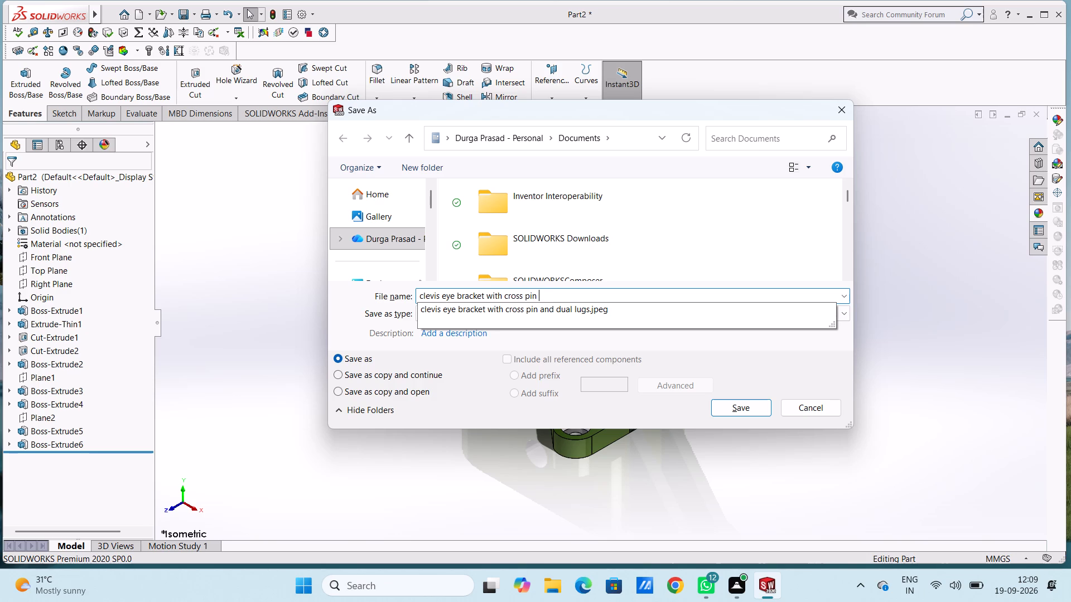
text(and dual)
key(space)
text(lugd)
key(BackSpace)
key(s)
click(538, 298)
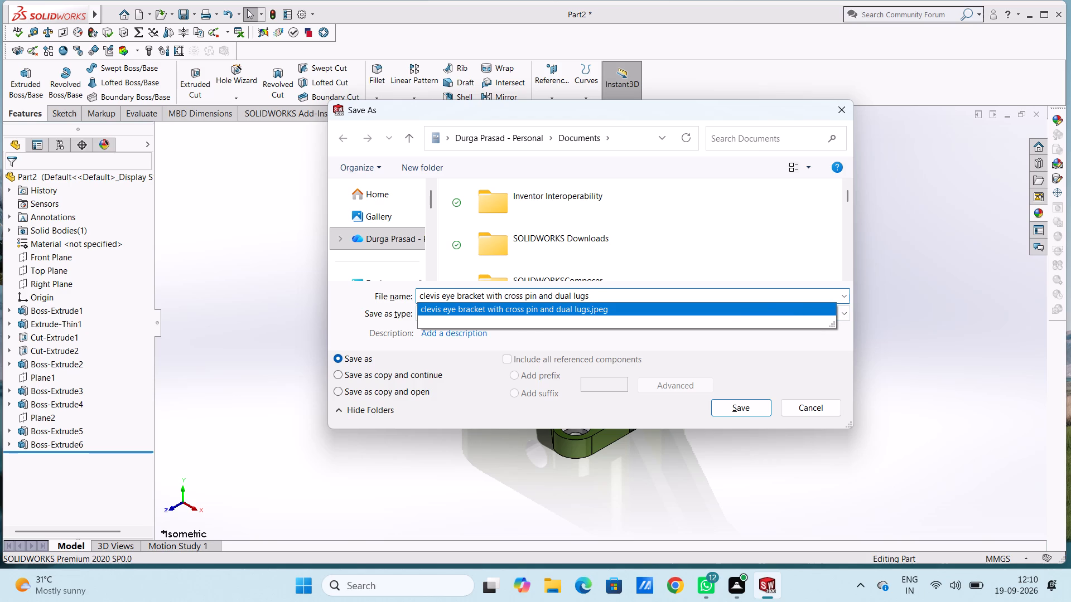
key(BackSpace)
text(s)
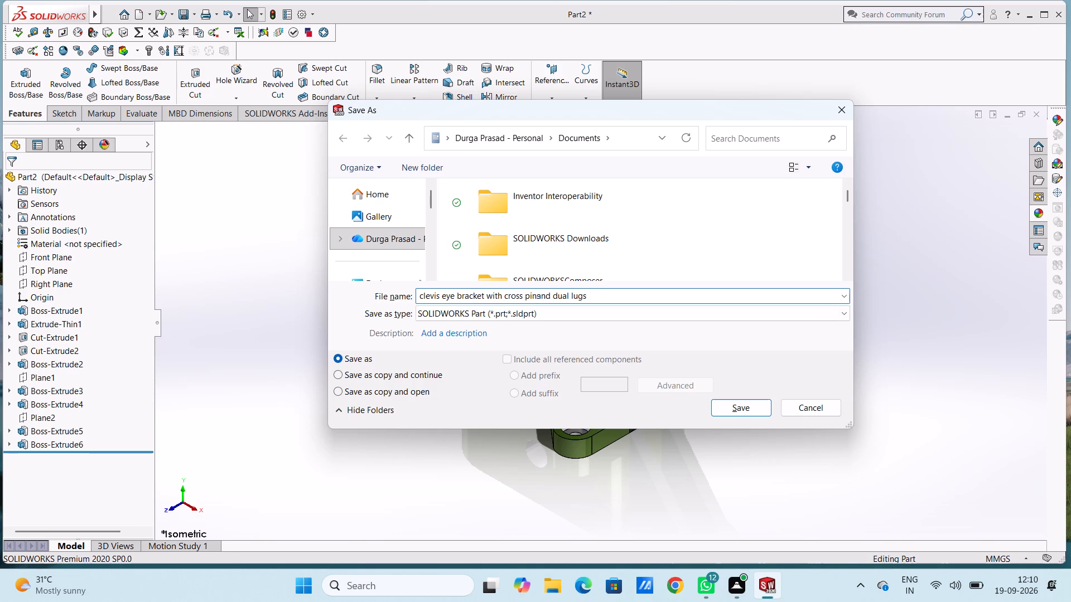
key(space)
click(746, 409)
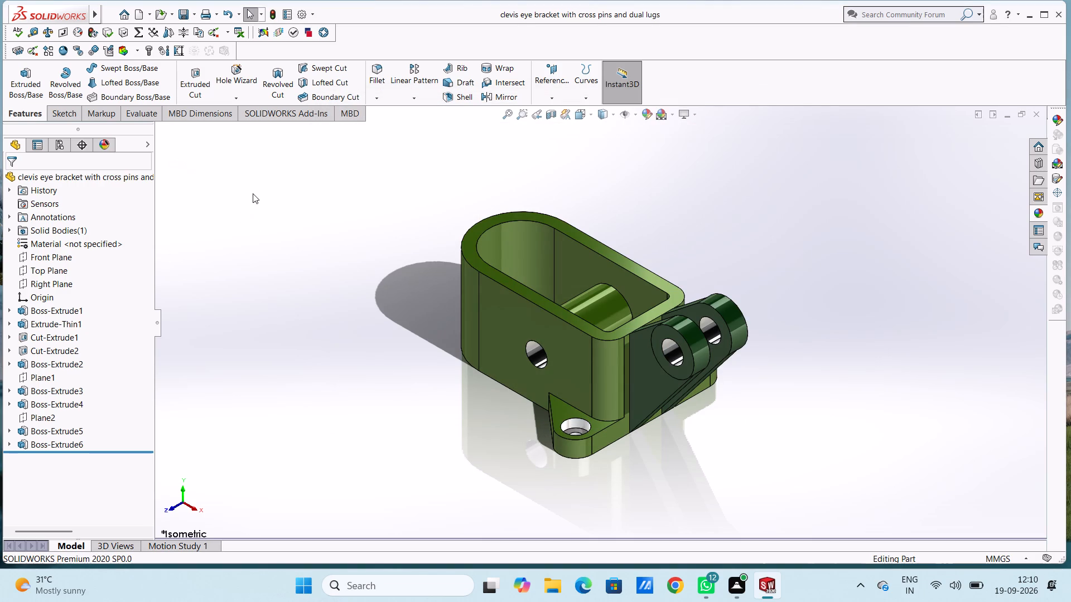
Save a PDF version of the bracket in Adobe Portable Document Format under the same file name in Documents.
click(192, 15)
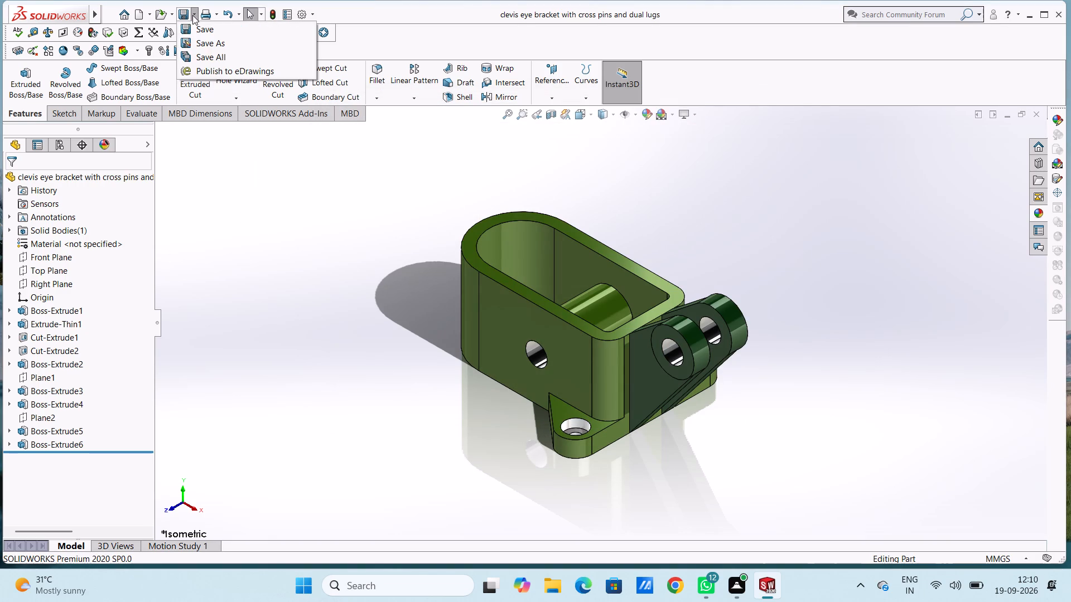
click(211, 43)
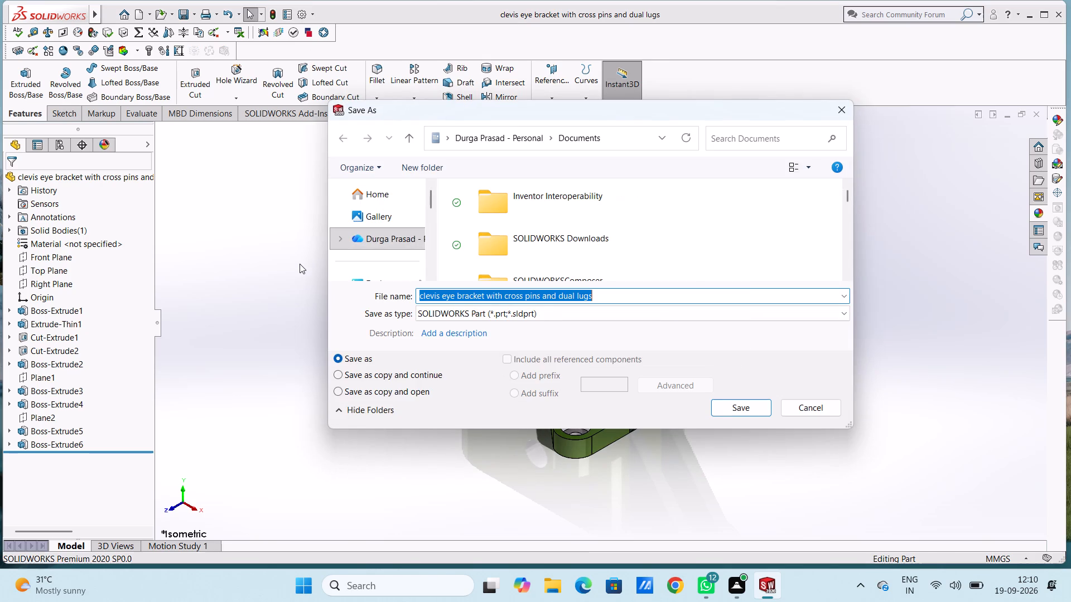
click(553, 317)
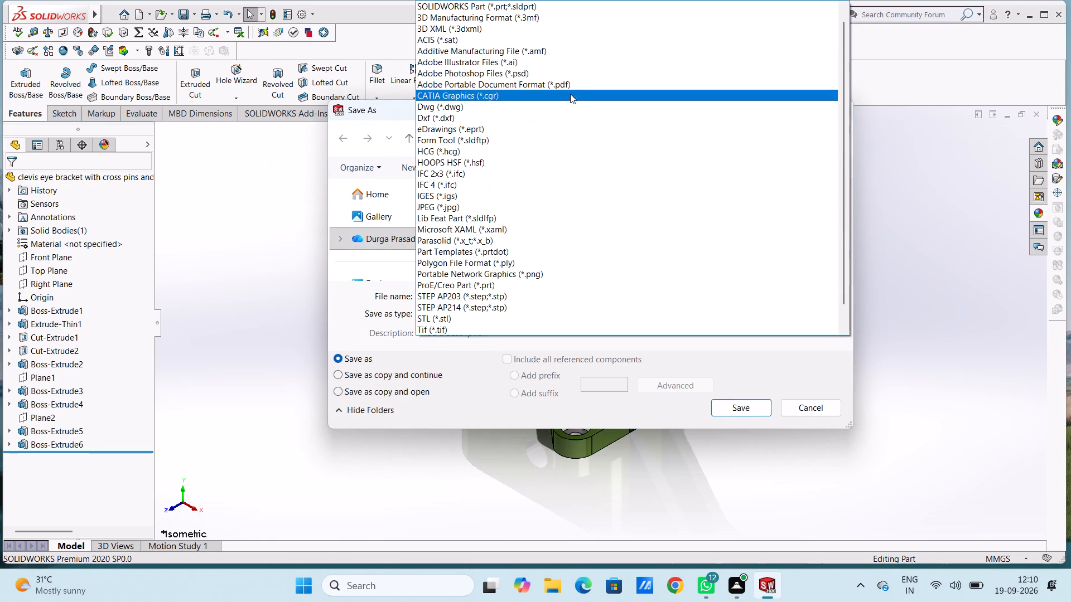
click(570, 86)
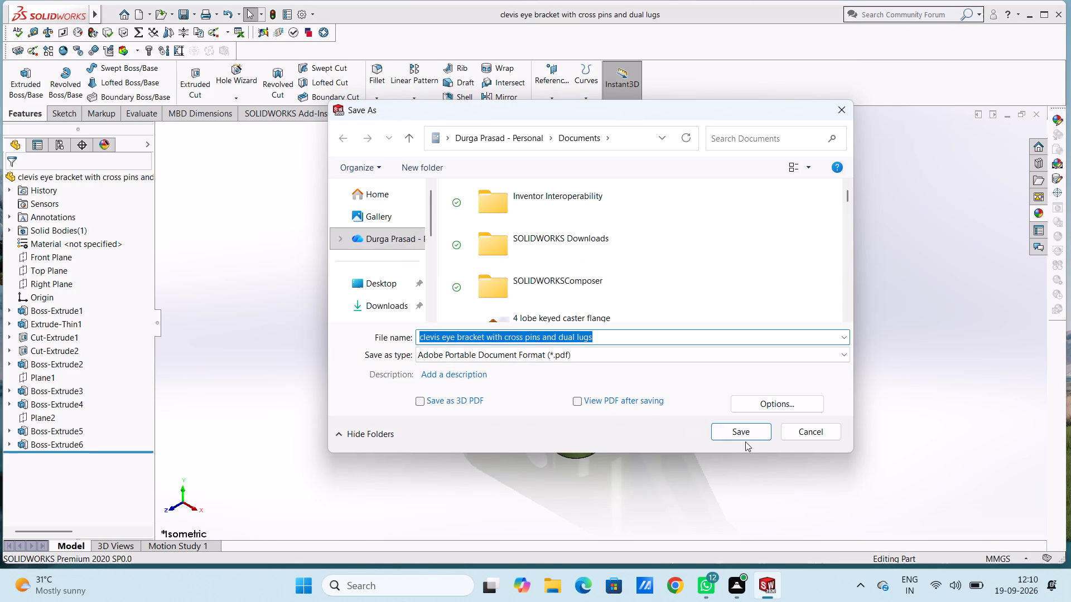
click(744, 435)
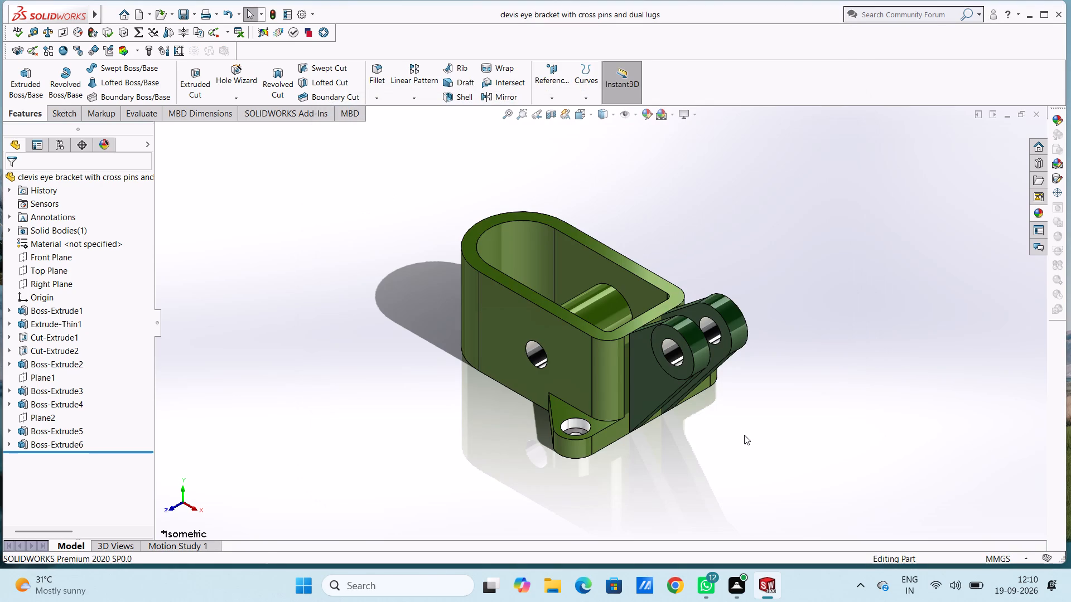